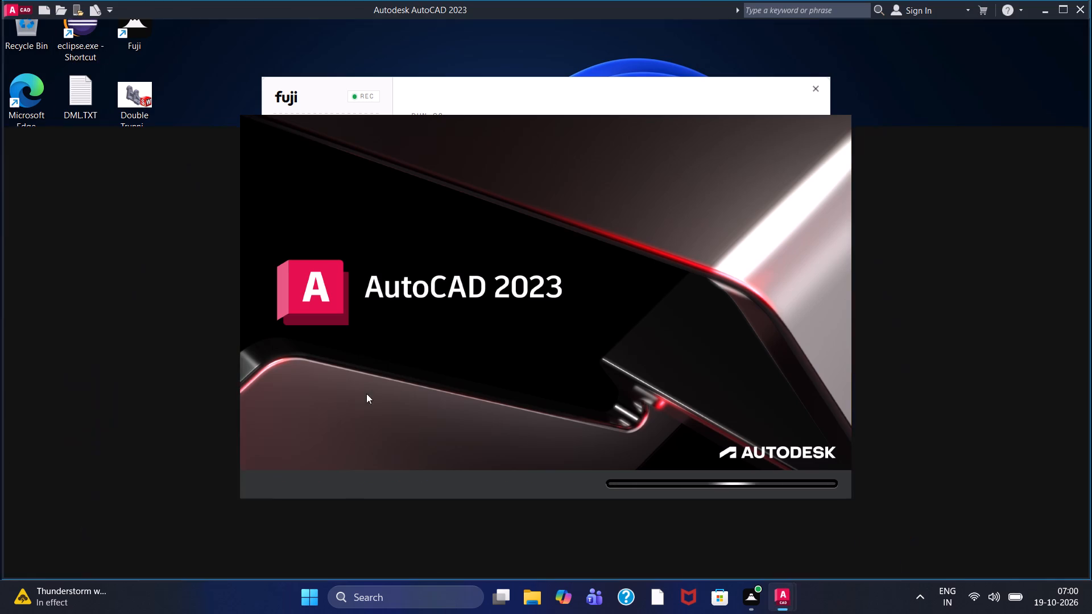
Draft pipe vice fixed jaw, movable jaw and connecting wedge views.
Start a new blank drawing.
{"action": "left_click", "coordinate": [82, 277]}
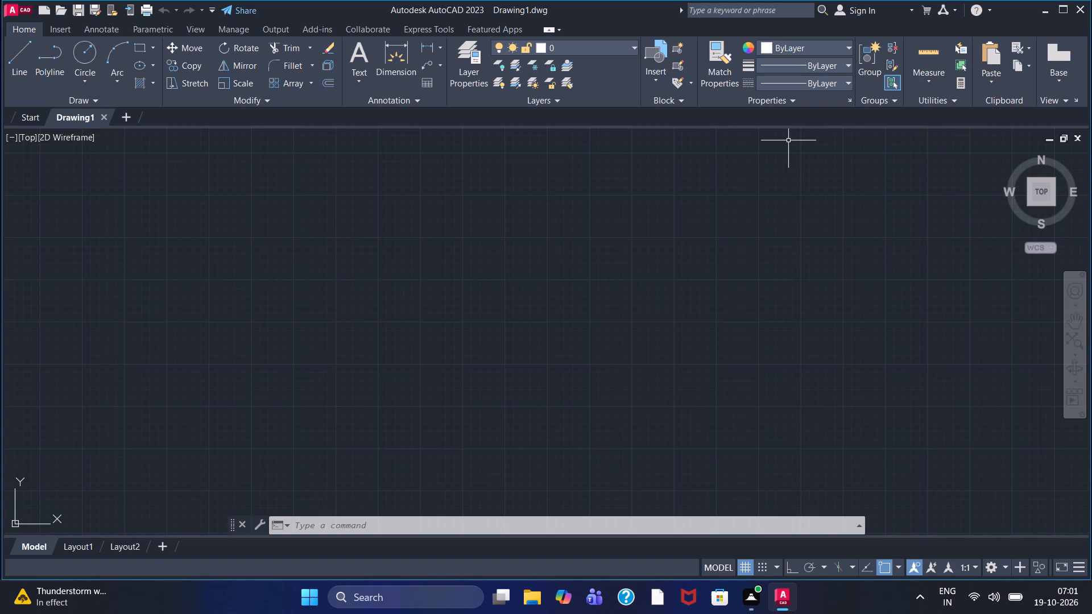
With Ortho on, start a Line in the upper part of the drawing and make its first horizontal segment 212 long.
{"action": "left_click", "coordinate": [23, 63]}
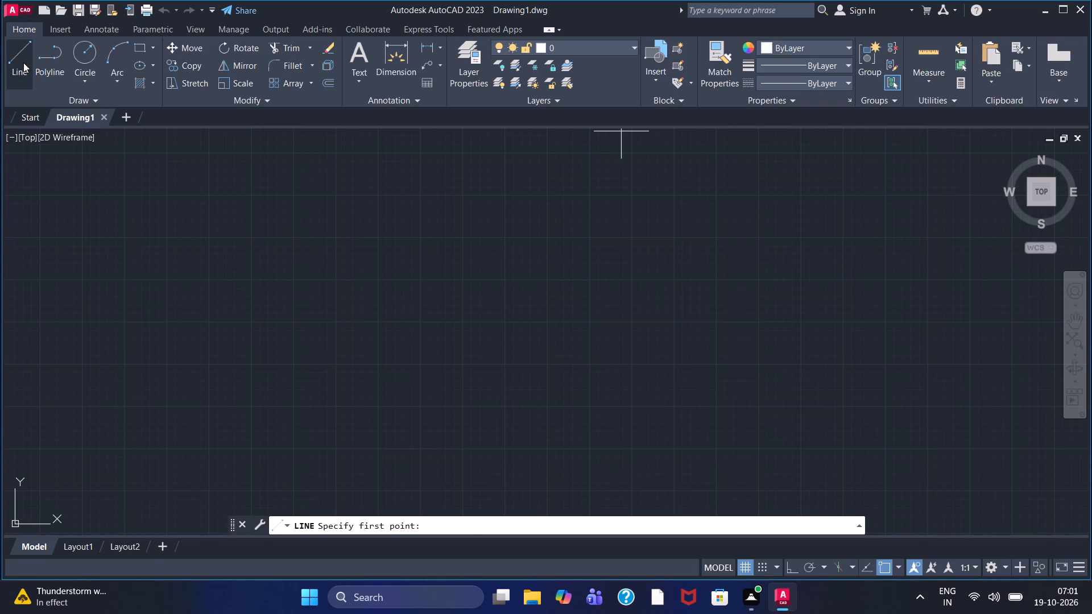
{"action": "key", "text": "F8"}
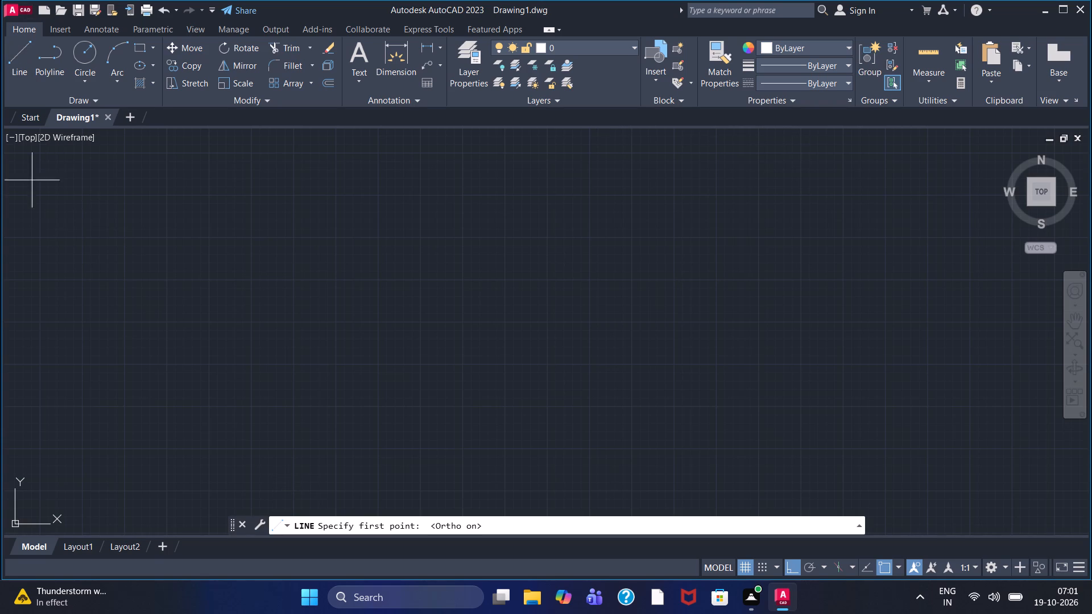
{"action": "left_click", "coordinate": [23, 45]}
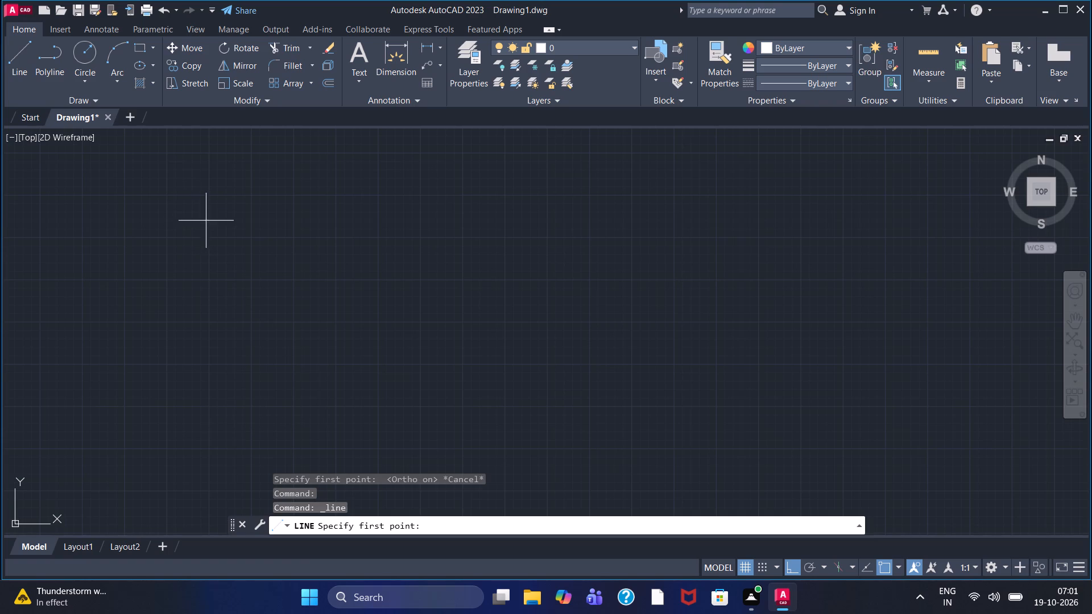
{"action": "left_click", "coordinate": [188, 191]}
{"action": "key", "text": "2"}
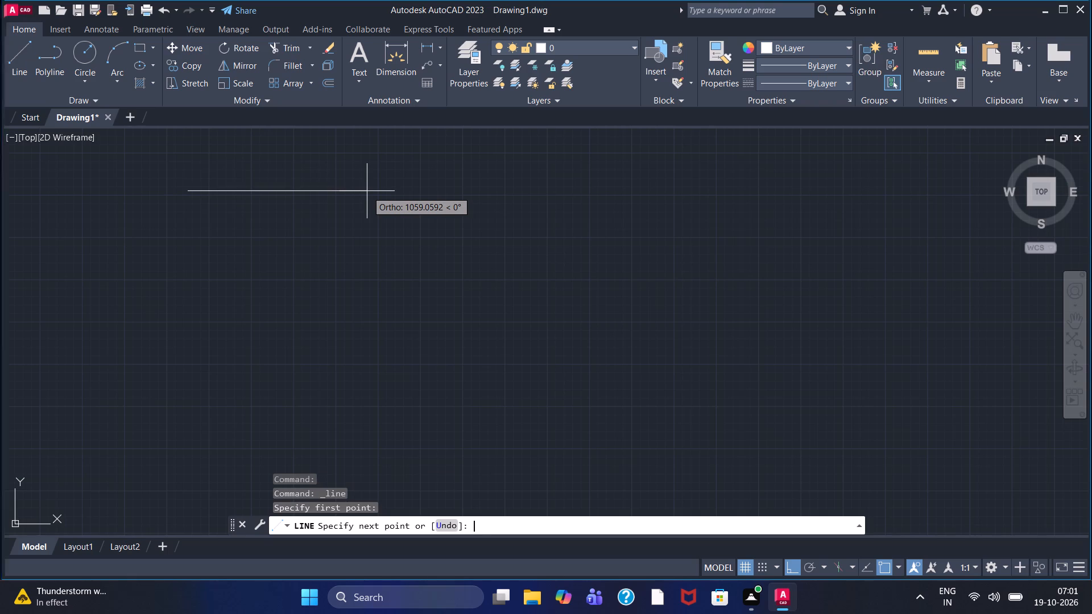
{"action": "type", "text": "12"}
{"action": "key", "text": "Return"}
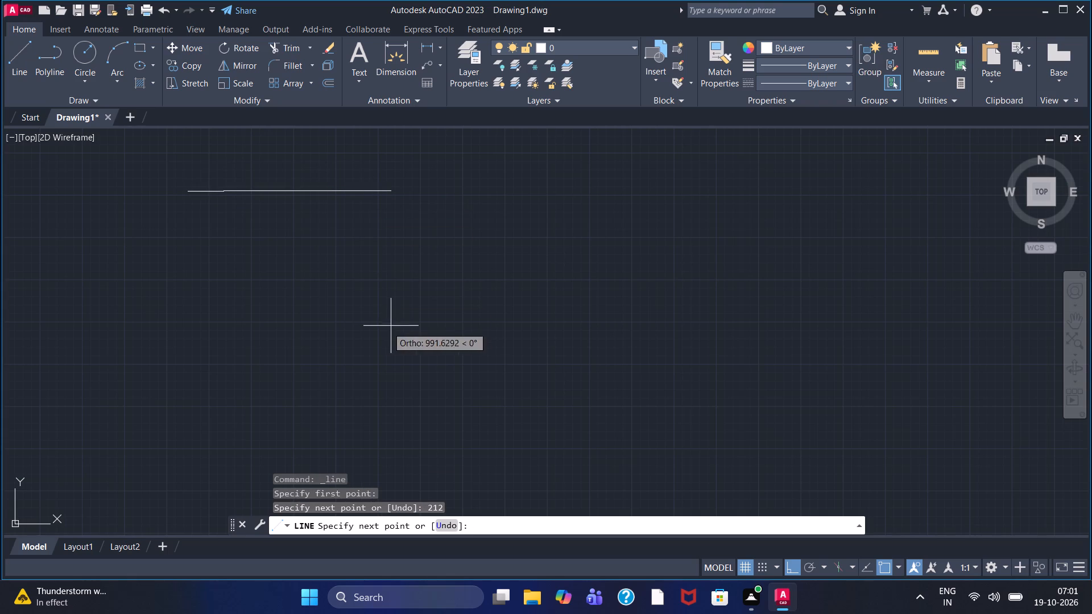
Continue the line 65 down and 212 back, then close the rectangle at its starting corner and finish.
{"action": "scroll", "coordinate": [159, 211], "scroll_direction": "up", "scroll_amount": 3}
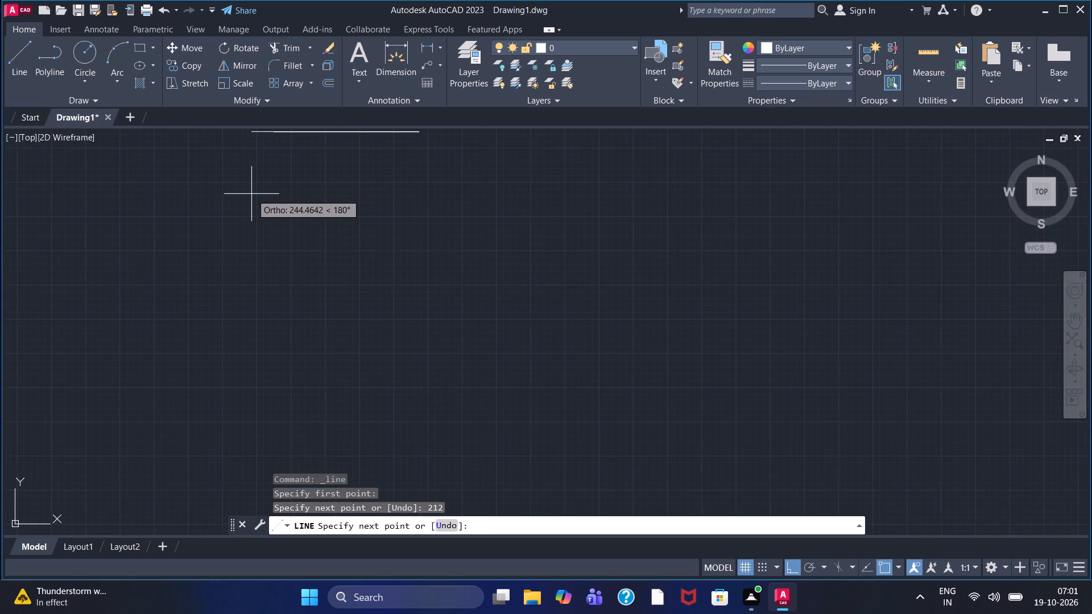
{"action": "middle_click_drag", "start_coordinate": [254, 194], "coordinate": [220, 255]}
{"action": "scroll", "coordinate": [245, 242], "scroll_direction": "up", "scroll_amount": 2}
{"action": "scroll", "coordinate": [249, 258], "scroll_direction": "down", "scroll_amount": 1}
{"action": "middle_click_drag", "start_coordinate": [249, 258], "coordinate": [237, 339]}
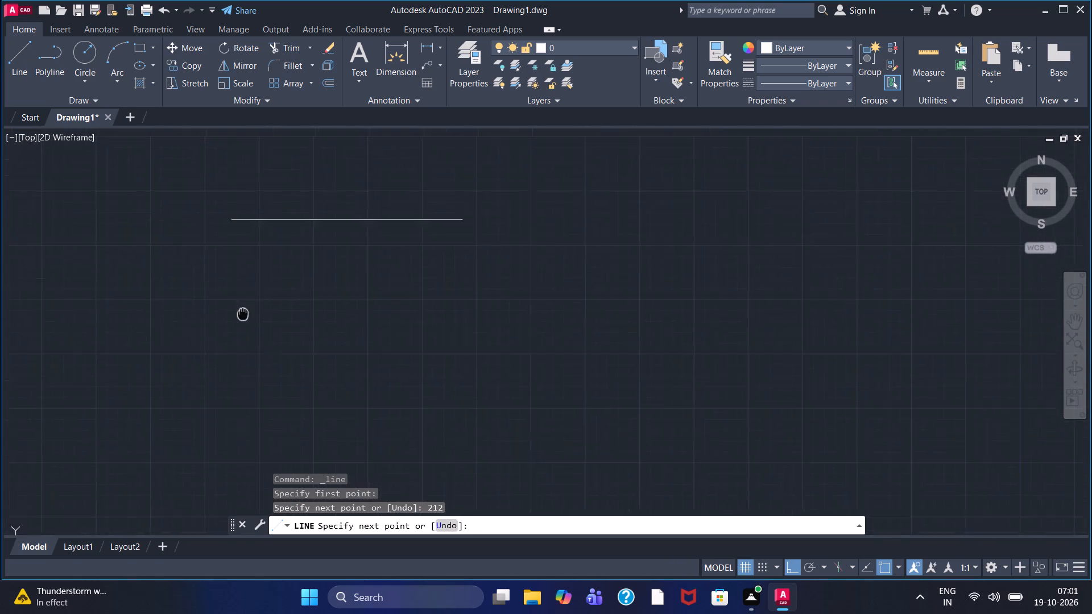
{"action": "middle_click_drag", "start_coordinate": [237, 339], "coordinate": [230, 366]}
{"action": "scroll", "coordinate": [230, 366], "scroll_direction": "up", "scroll_amount": 1}
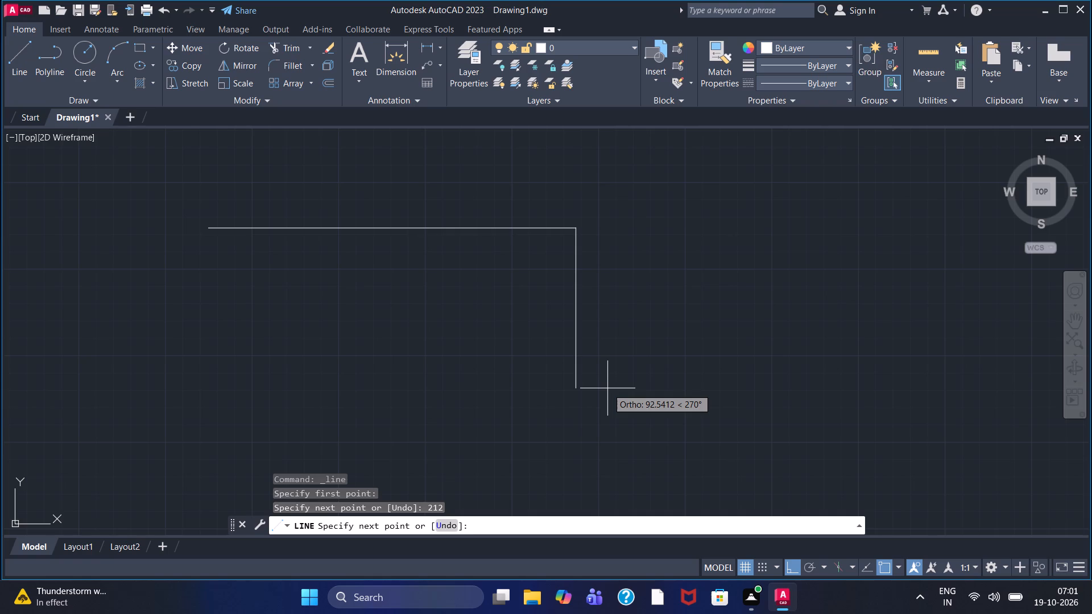
{"action": "type", "text": "65"}
{"action": "key", "text": "Return"}
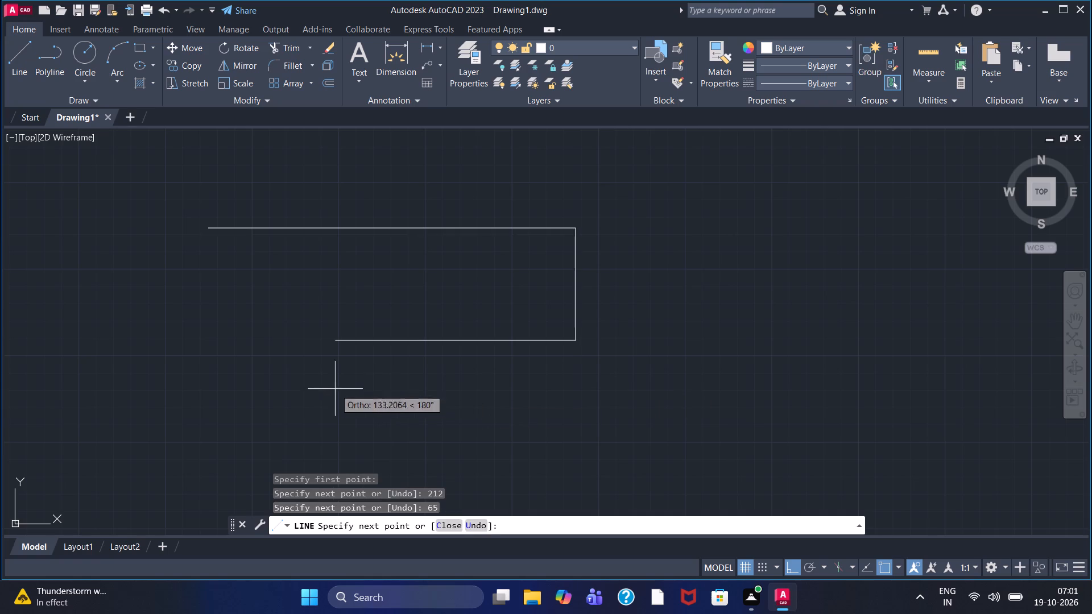
{"action": "type", "text": "212"}
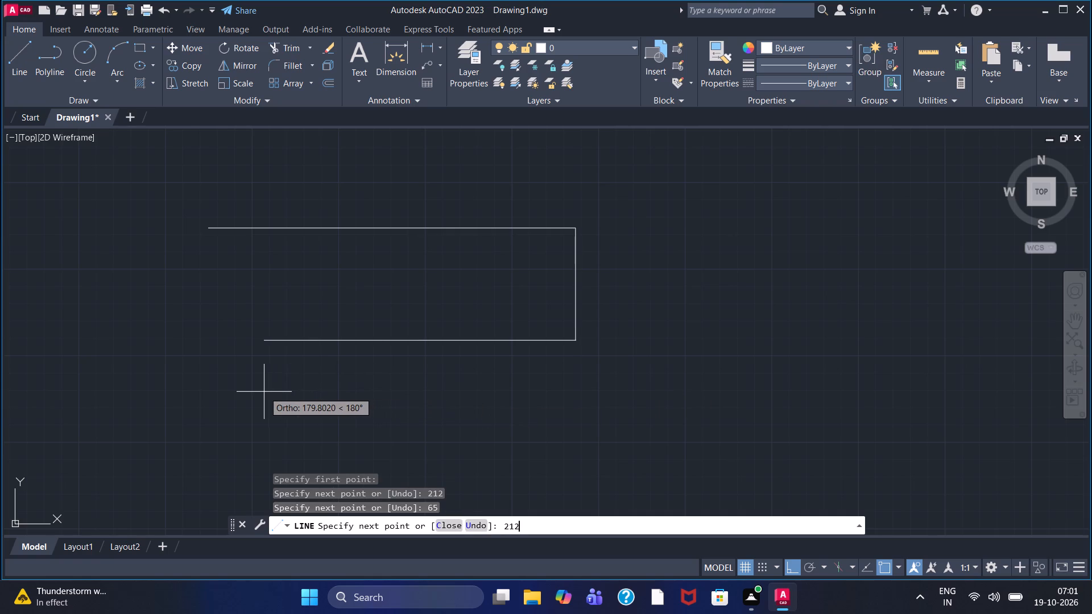
{"action": "key", "text": "Return"}
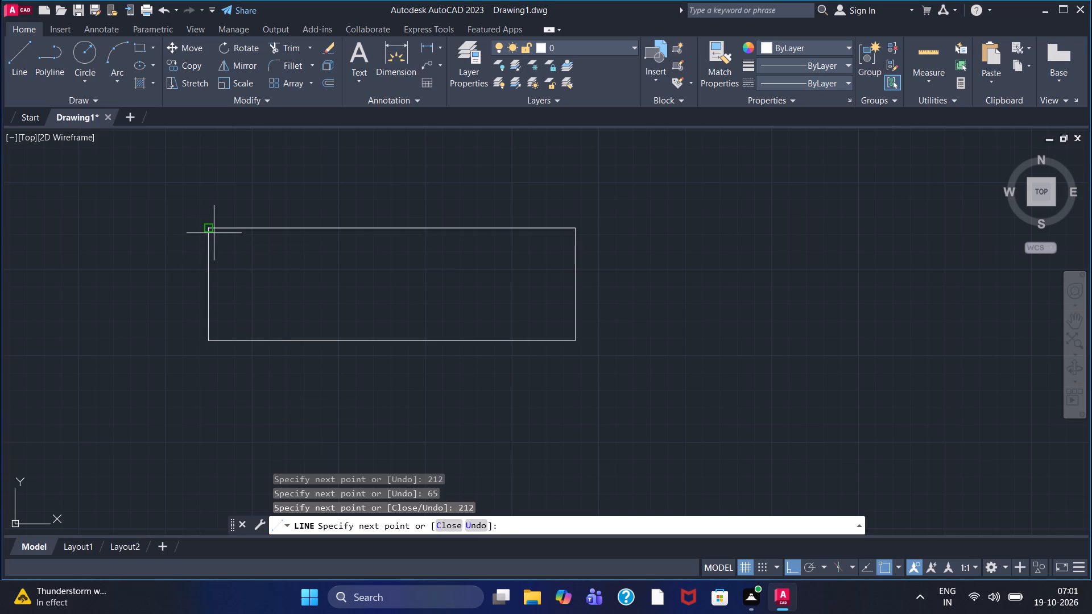
{"action": "left_click", "coordinate": [214, 233]}
{"action": "right_click", "coordinate": [242, 182]}
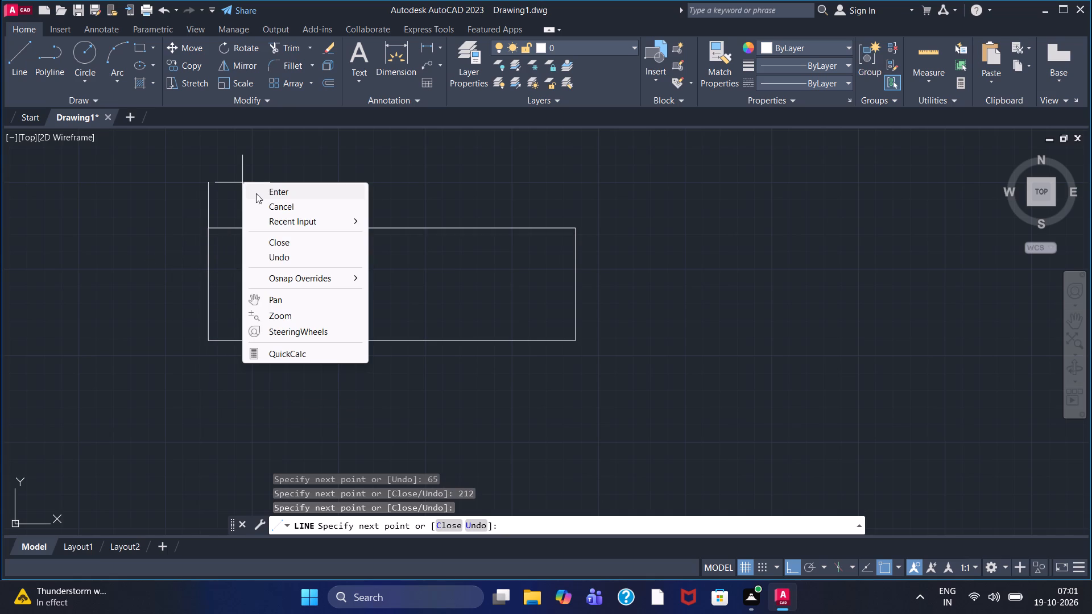
{"action": "left_click", "coordinate": [260, 194]}
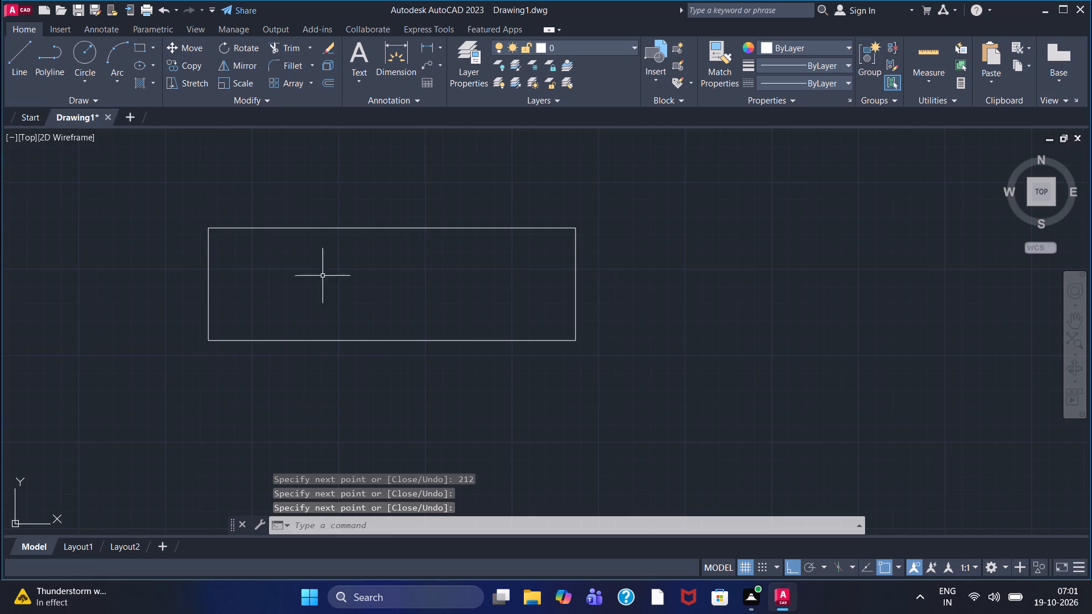
Draw a line from the rectangle's top-left corner 10 inward along the top edge, then straight down past the bottom edge.
{"action": "left_click", "coordinate": [18, 58]}
{"action": "left_click", "coordinate": [215, 228]}
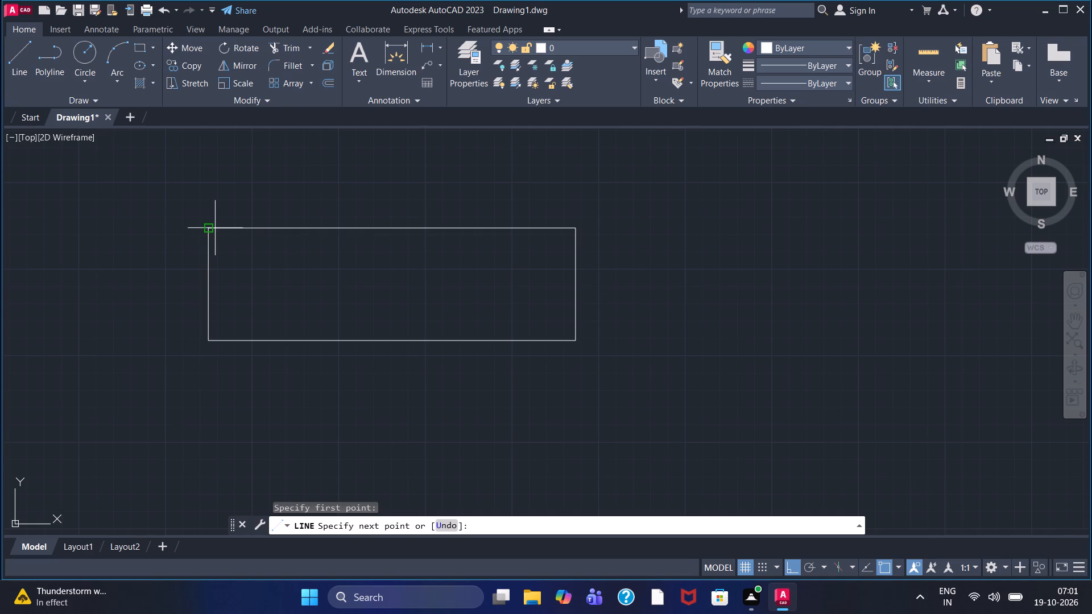
{"action": "type", "text": "10"}
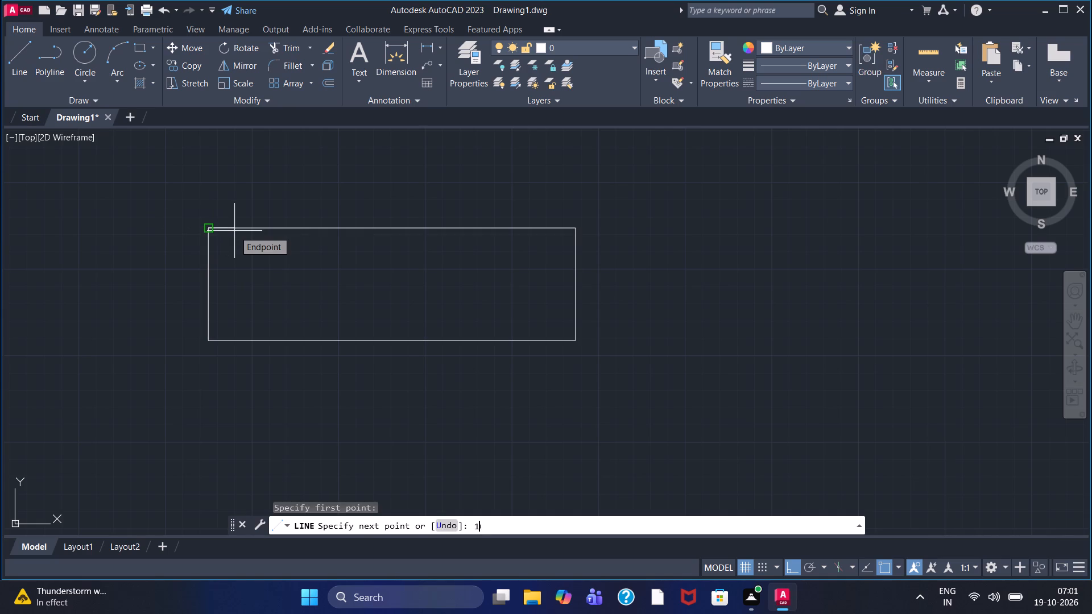
{"action": "key", "text": "Return"}
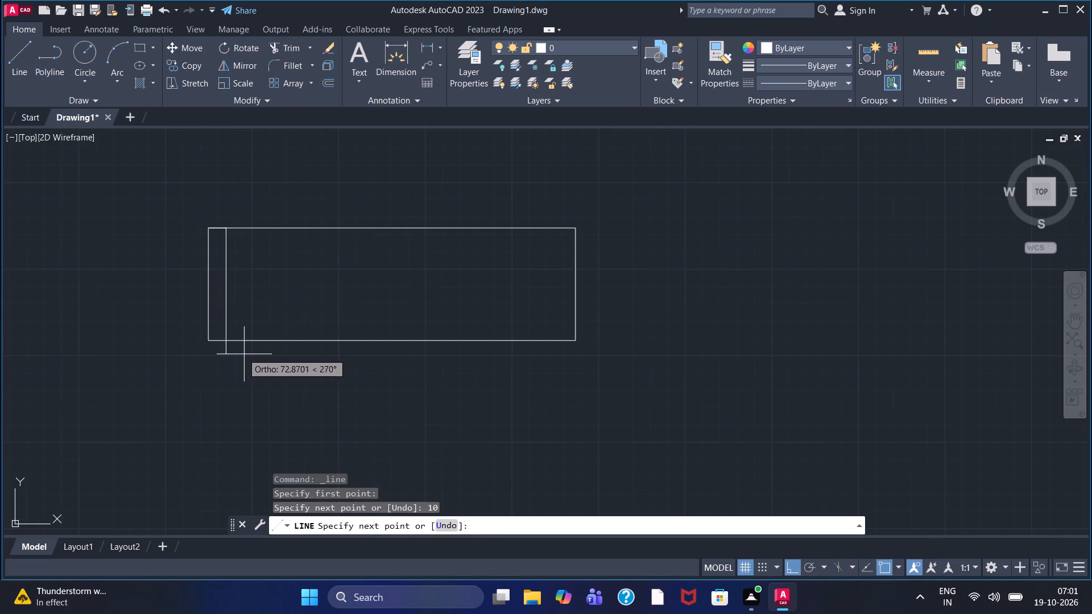
{"action": "left_click", "coordinate": [239, 351]}
{"action": "right_click", "coordinate": [239, 352]}
{"action": "left_click", "coordinate": [257, 360]}
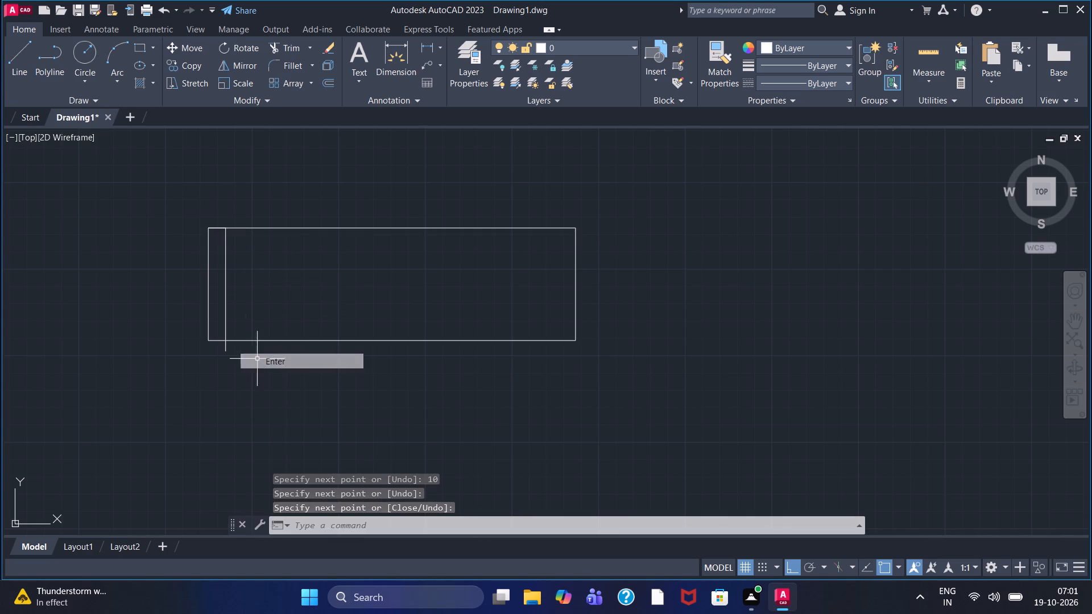
Draw a line from the rectangle's top-right corner 10 inward along the top edge, then straight down past the bottom edge.
{"action": "left_click", "coordinate": [16, 64]}
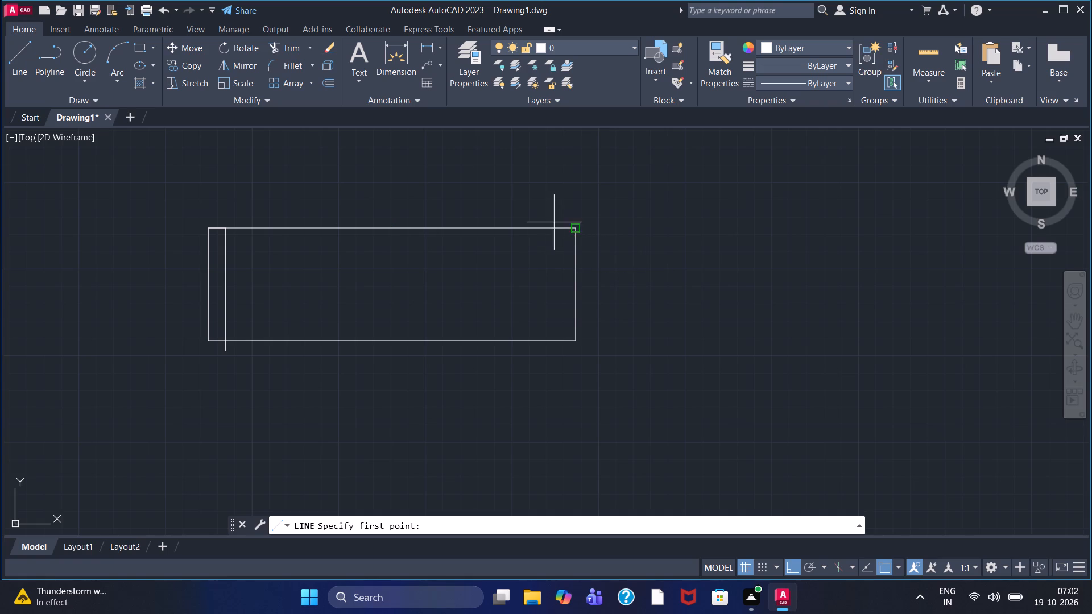
{"action": "left_click", "coordinate": [577, 229]}
{"action": "type", "text": "10"}
{"action": "key", "text": "Return"}
{"action": "left_click", "coordinate": [562, 357]}
{"action": "right_click", "coordinate": [562, 357]}
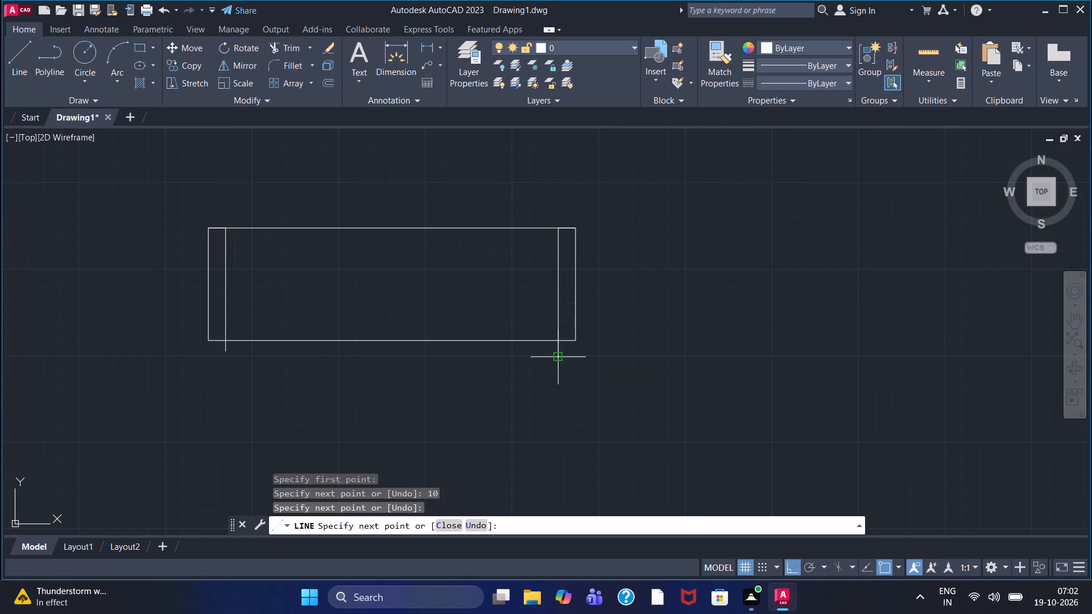
{"action": "left_click", "coordinate": [590, 367]}
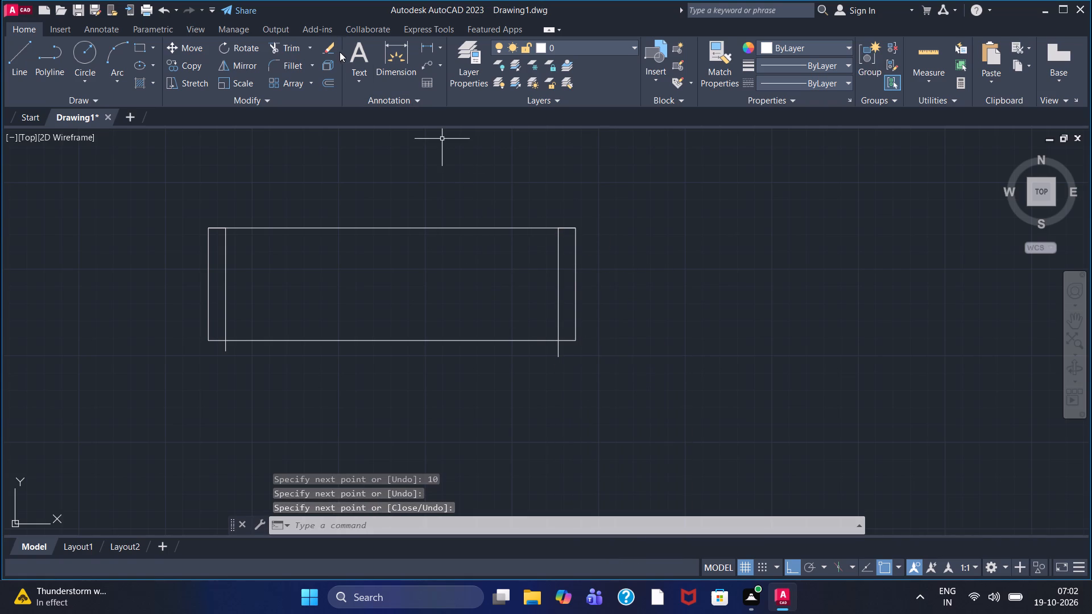
Trim the ends of both inner vertical lines that overhang the rectangle's bottom edge.
{"action": "left_click", "coordinate": [284, 51]}
{"action": "scroll", "coordinate": [195, 341], "scroll_direction": "up", "scroll_amount": 3}
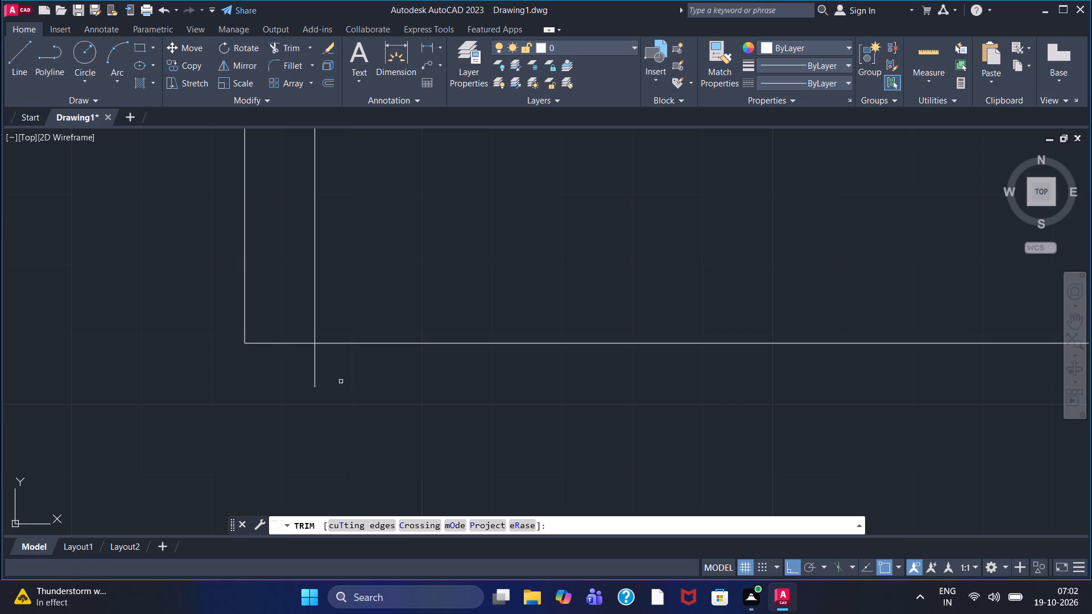
{"action": "left_click", "coordinate": [315, 367]}
{"action": "scroll", "coordinate": [350, 375], "scroll_direction": "down", "scroll_amount": 3}
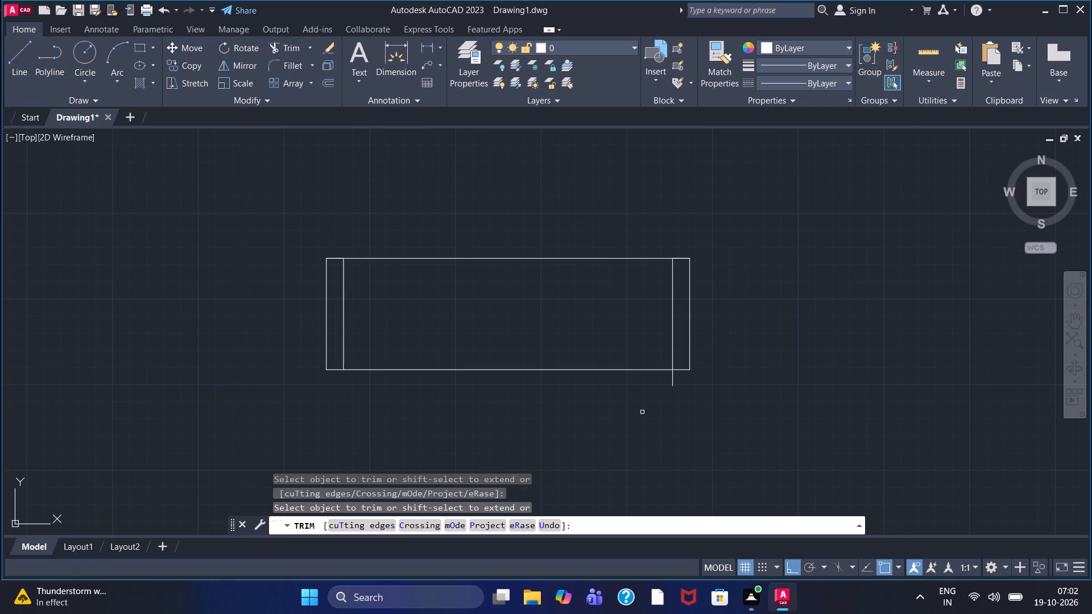
{"action": "scroll", "coordinate": [759, 386], "scroll_direction": "up", "scroll_amount": 3}
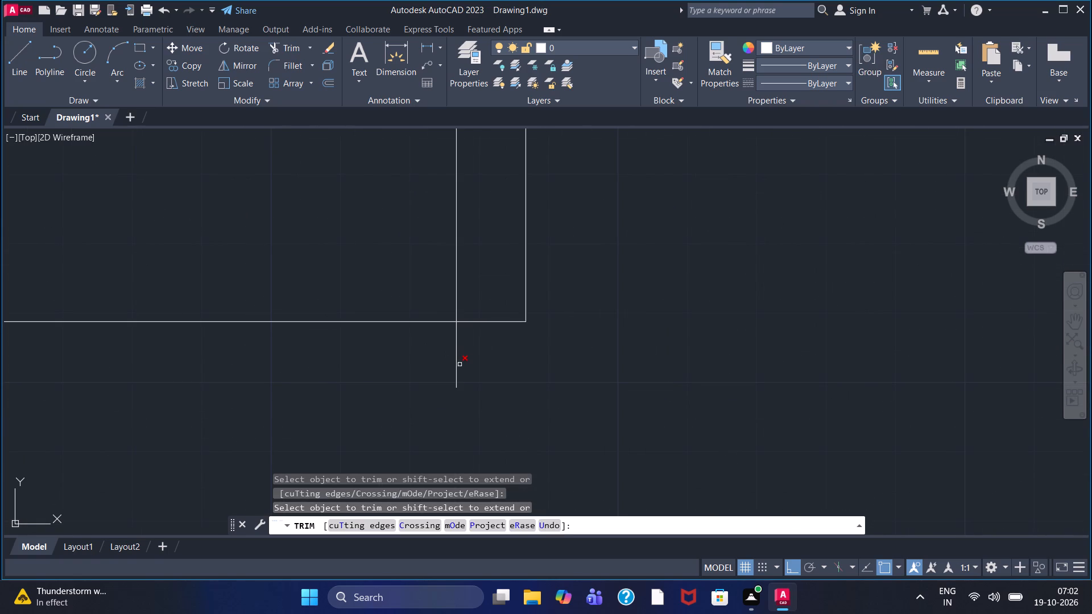
{"action": "left_click", "coordinate": [454, 362]}
Draw a horizontal line about 27.6 long from the midpoint of the rectangle's left edge into its interior.
{"action": "scroll", "coordinate": [454, 362], "scroll_direction": "down", "scroll_amount": 2}
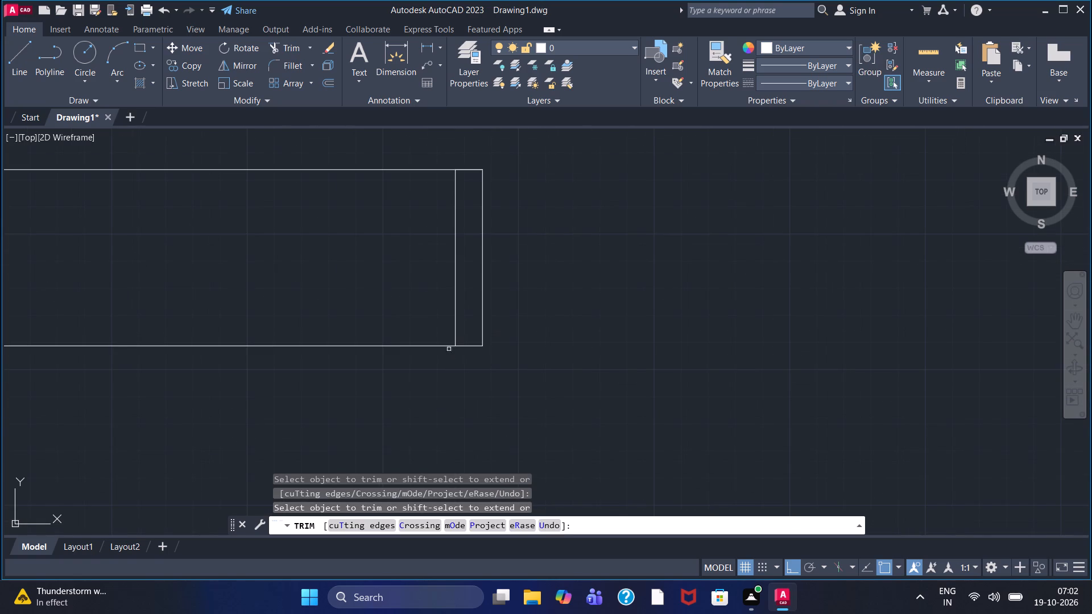
{"action": "scroll", "coordinate": [449, 349], "scroll_direction": "up", "scroll_amount": 1}
{"action": "scroll", "coordinate": [449, 339], "scroll_direction": "down", "scroll_amount": 1}
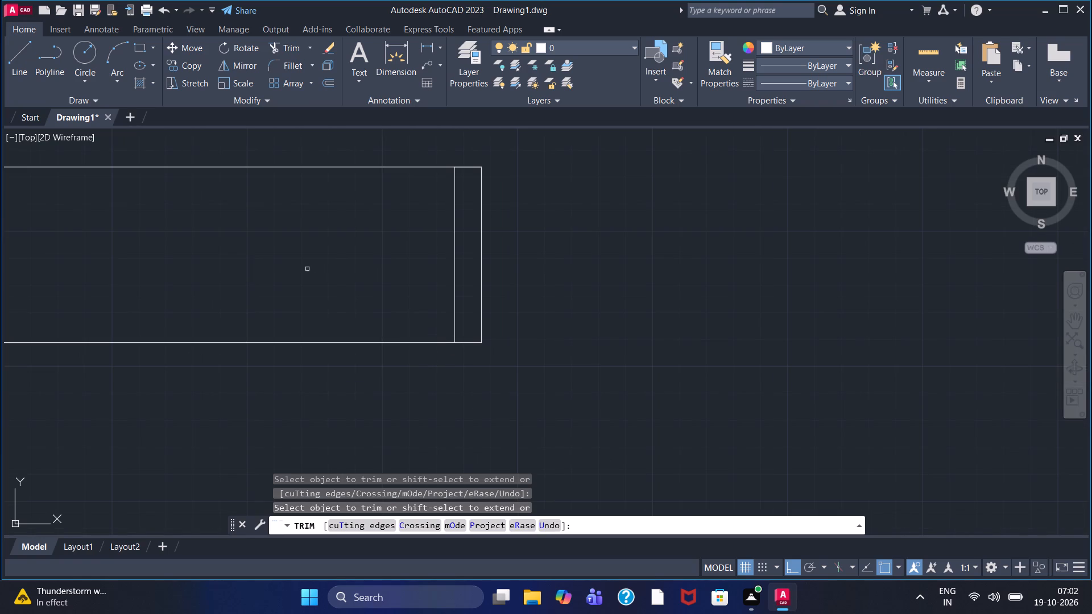
{"action": "scroll", "coordinate": [268, 272], "scroll_direction": "down", "scroll_amount": 2}
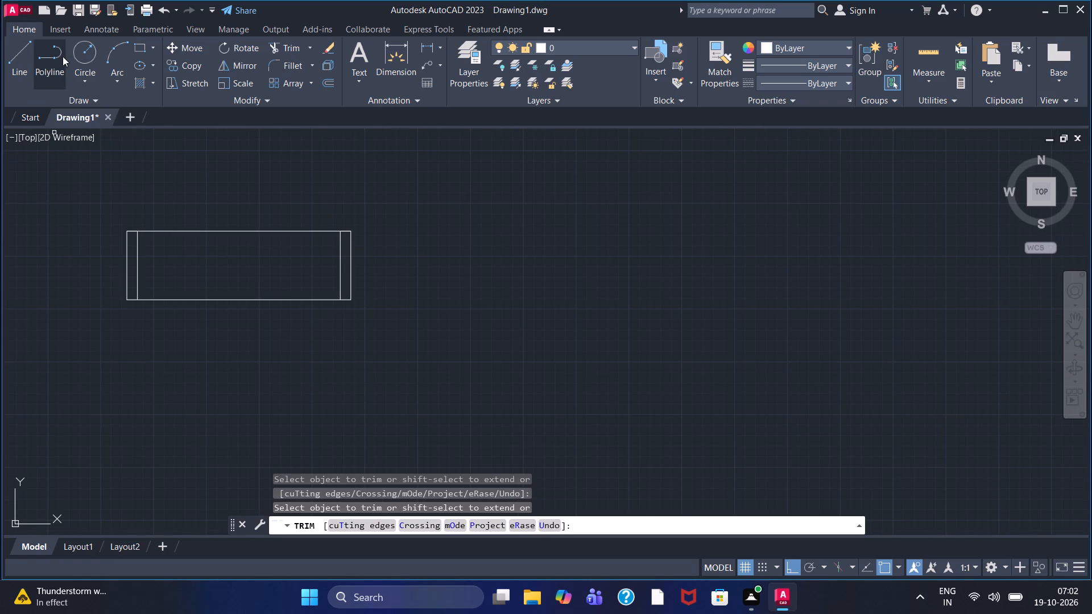
{"action": "left_click", "coordinate": [15, 59]}
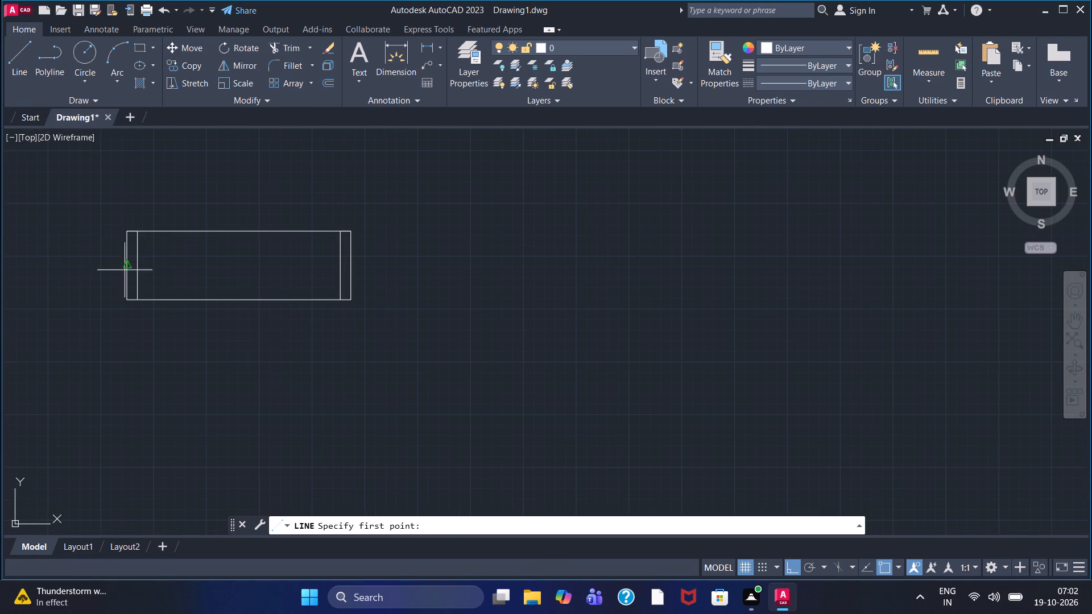
{"action": "left_click", "coordinate": [127, 268]}
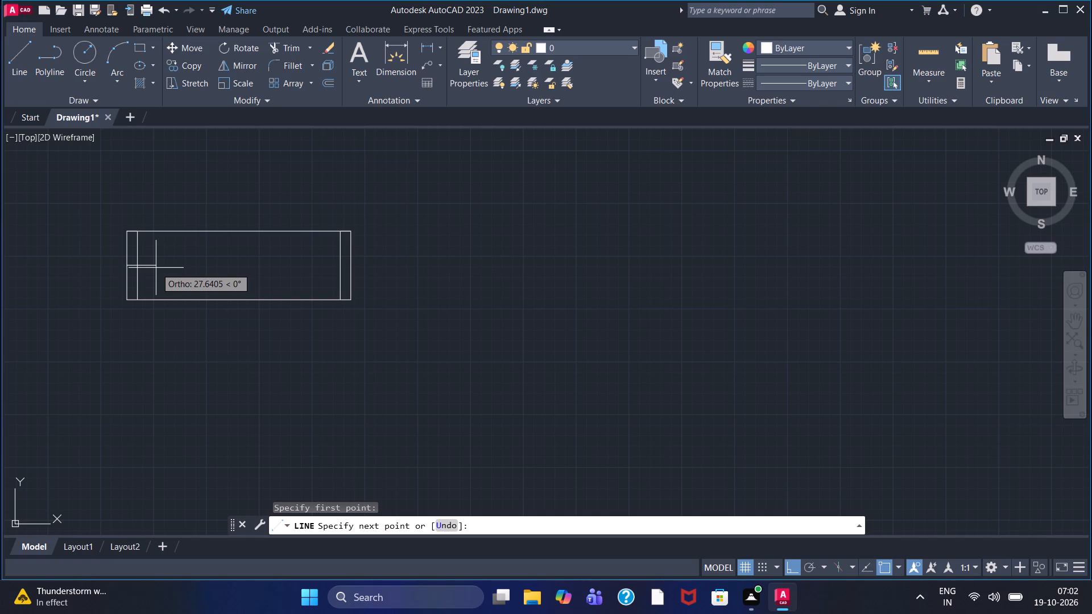
{"action": "left_click", "coordinate": [156, 268]}
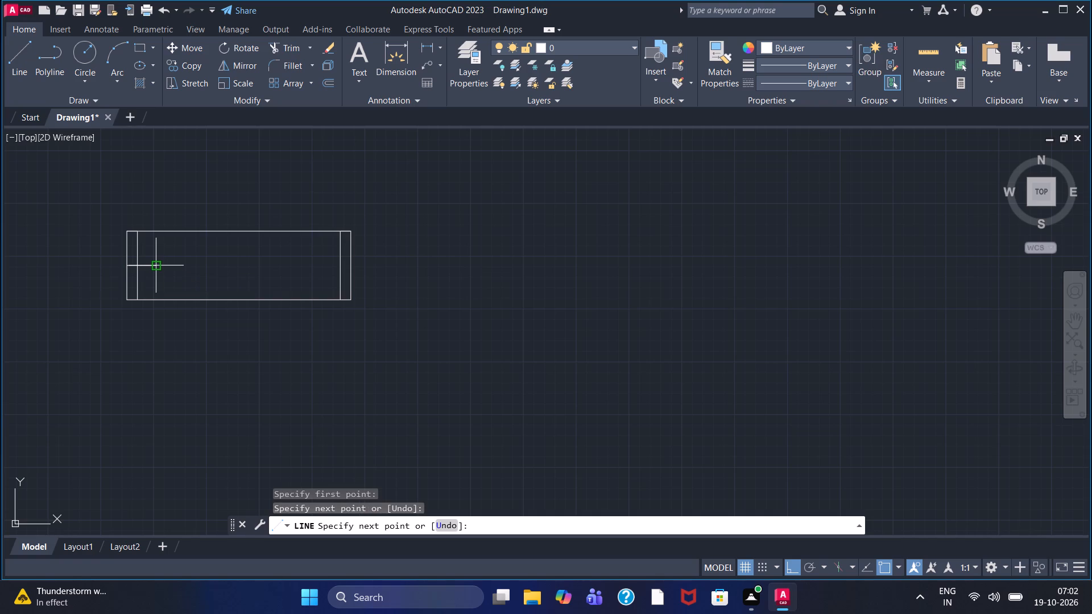
{"action": "right_click", "coordinate": [156, 267]}
{"action": "left_click", "coordinate": [172, 275]}
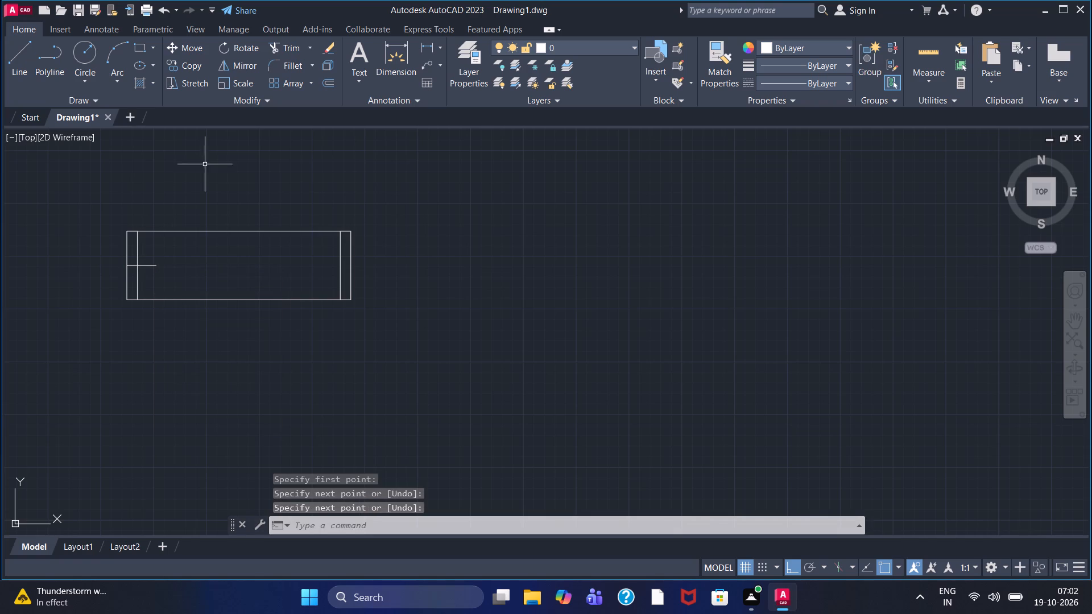
Add a linear dimension to the short horizontal midline, placing it just below the rectangle's bottom edge.
{"action": "left_click", "coordinate": [427, 45]}
{"action": "scroll", "coordinate": [110, 269], "scroll_direction": "up", "scroll_amount": 2}
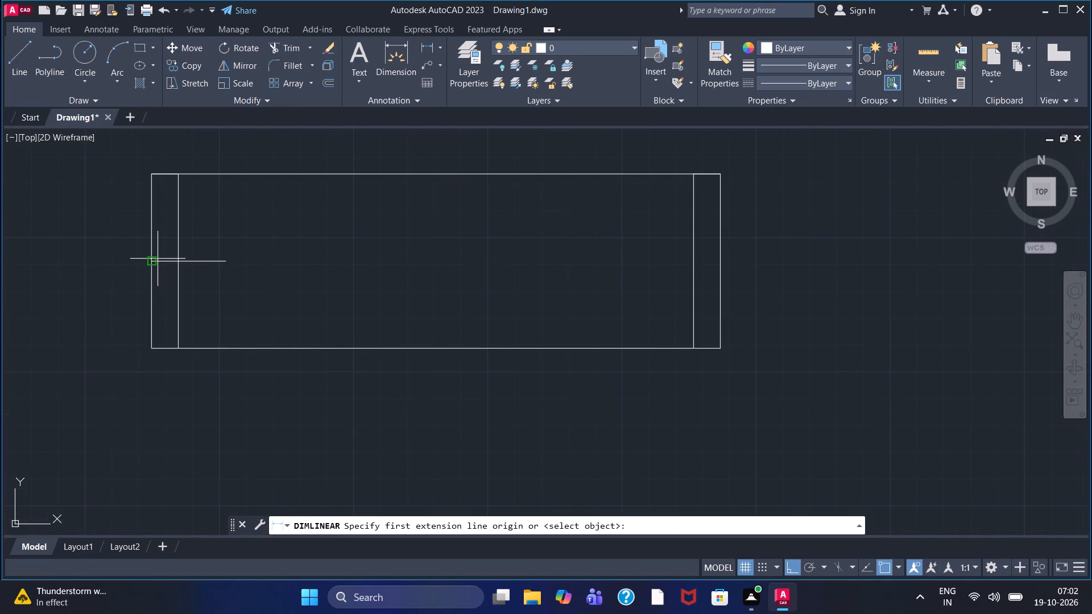
{"action": "left_click", "coordinate": [151, 262]}
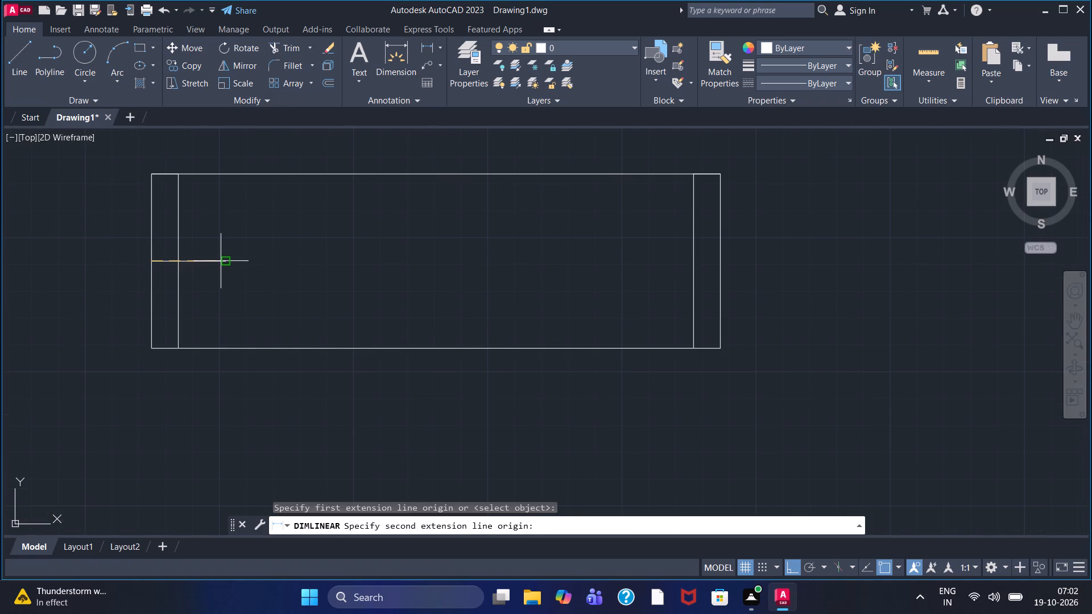
{"action": "left_click", "coordinate": [221, 261]}
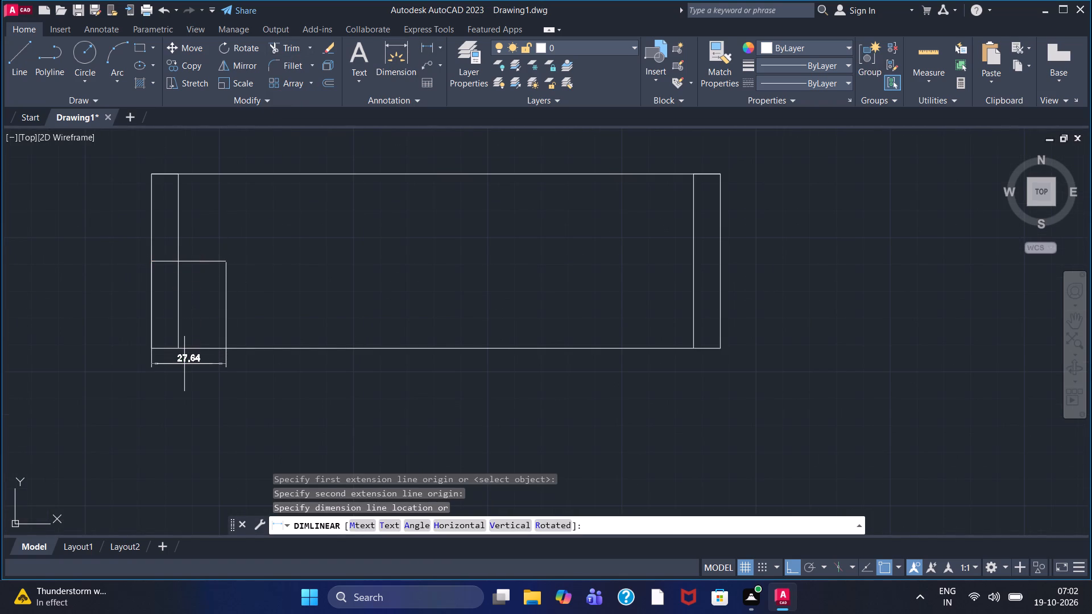
{"action": "left_click", "coordinate": [184, 364]}
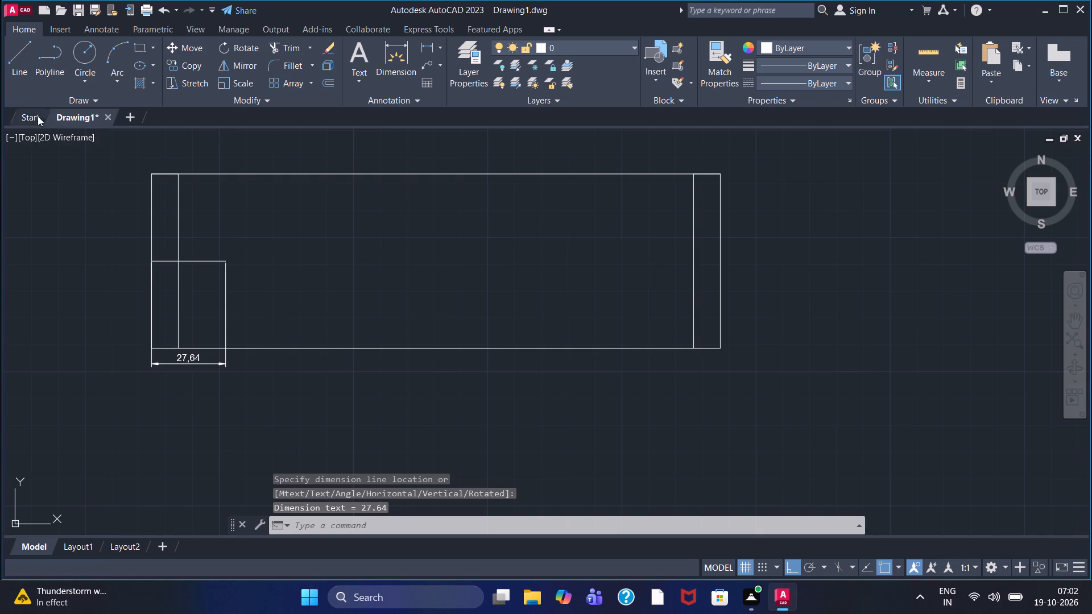
Draw a horizontal line 27.64 long from the midpoint of the rectangle's right edge into its interior.
{"action": "left_click", "coordinate": [25, 64]}
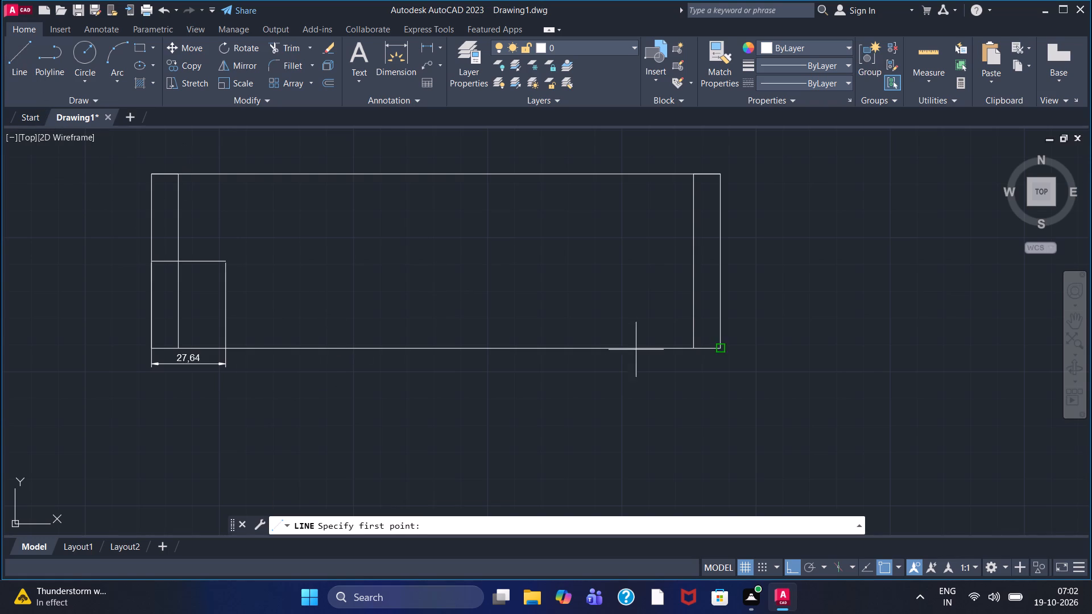
{"action": "left_click", "coordinate": [722, 263]}
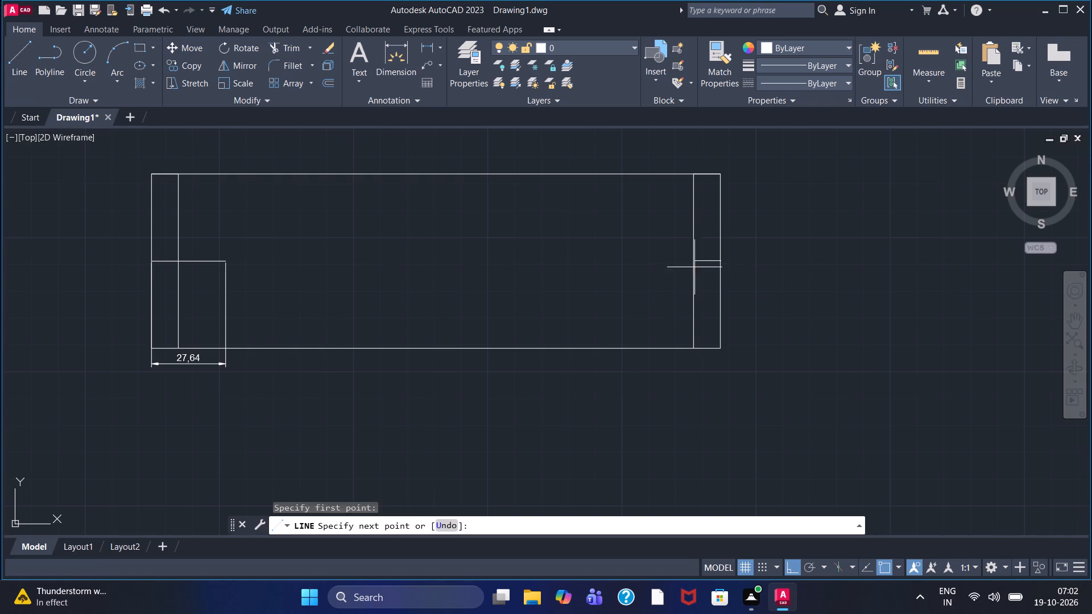
{"action": "type", "text": "27.6"}
{"action": "key", "text": "4"}
{"action": "key", "text": "Return"}
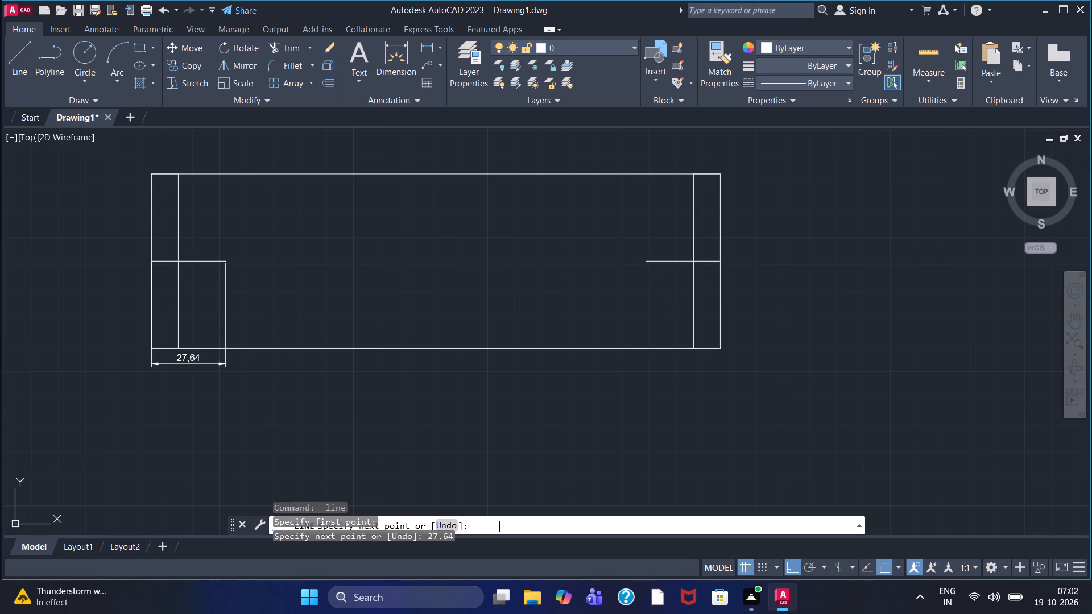
{"action": "right_click", "coordinate": [656, 276]}
{"action": "left_click", "coordinate": [679, 287]}
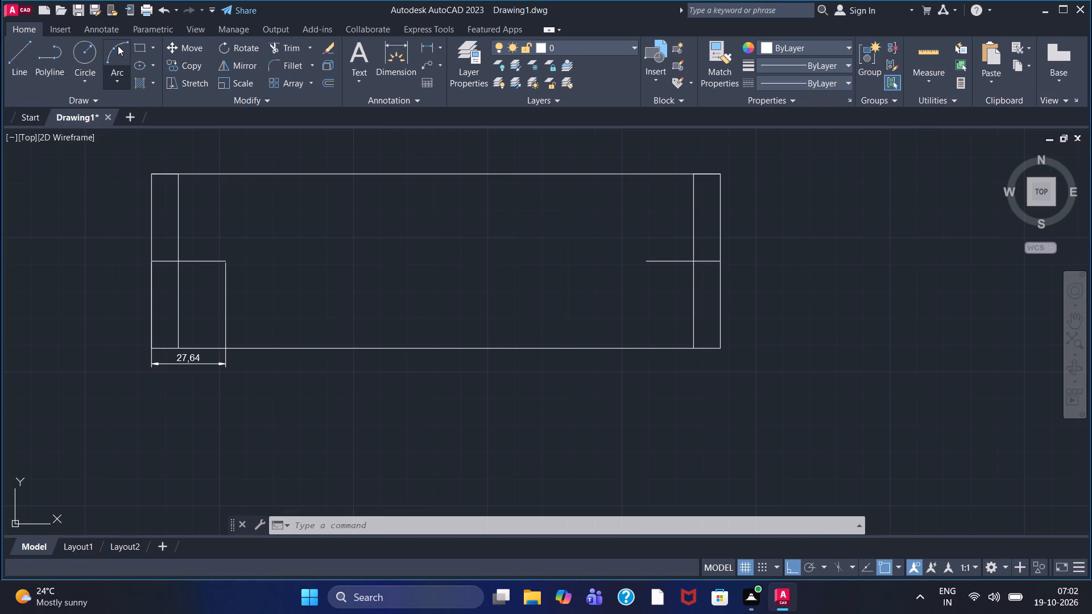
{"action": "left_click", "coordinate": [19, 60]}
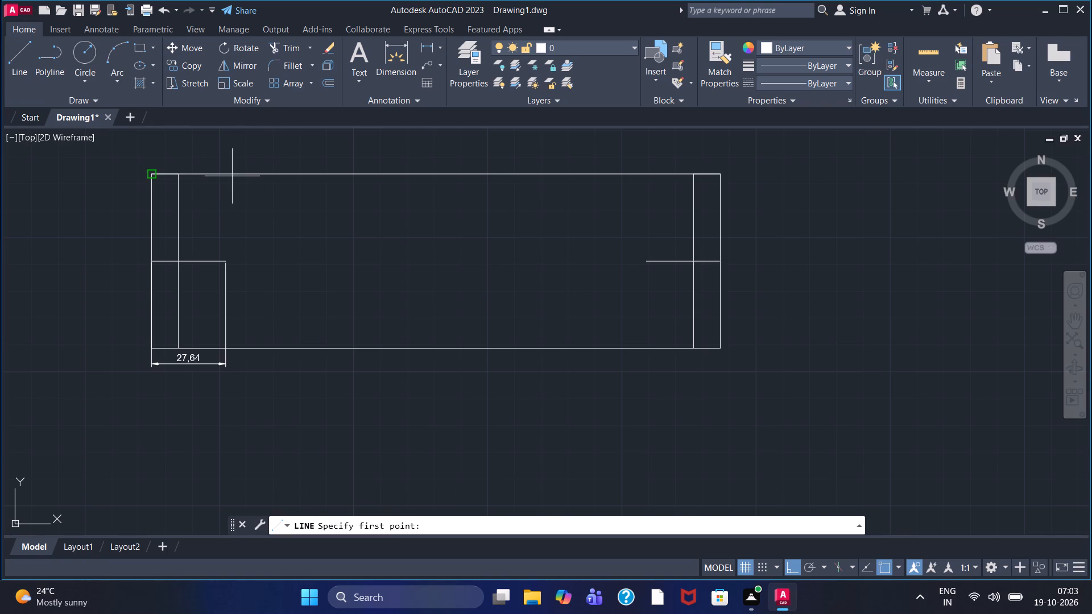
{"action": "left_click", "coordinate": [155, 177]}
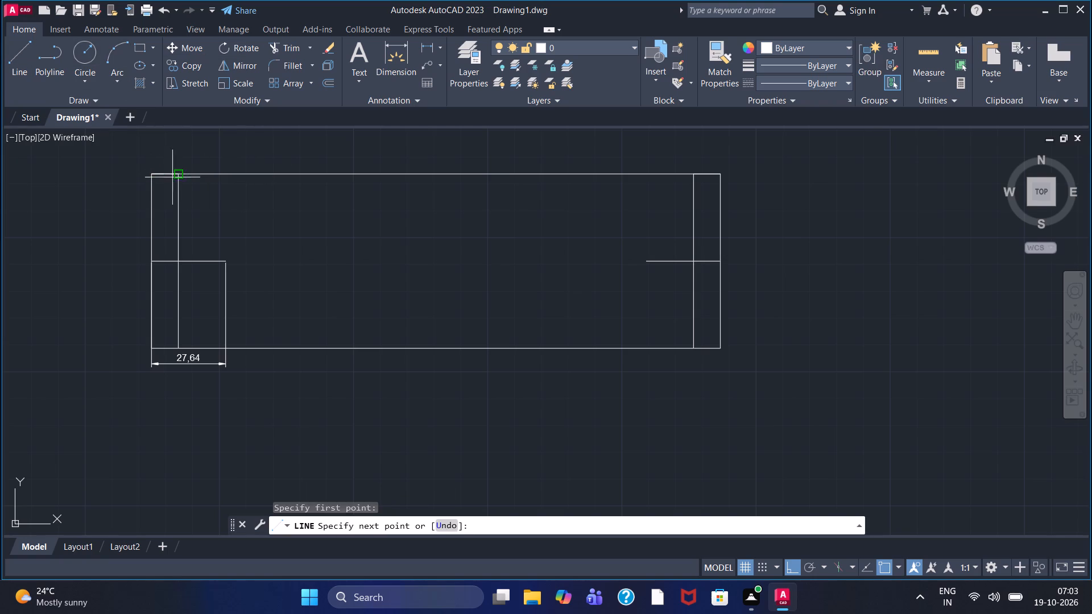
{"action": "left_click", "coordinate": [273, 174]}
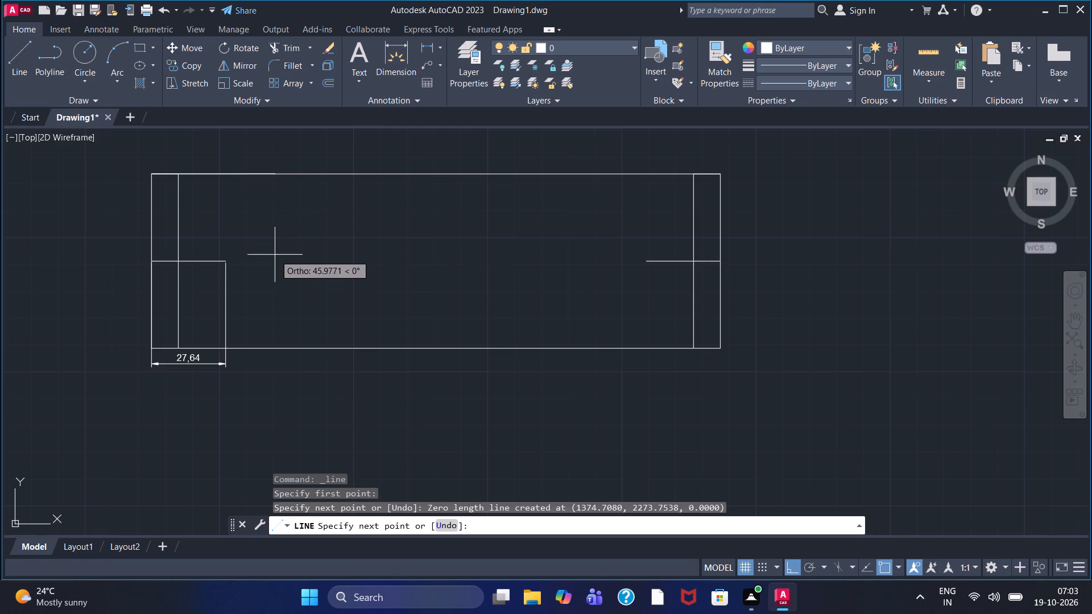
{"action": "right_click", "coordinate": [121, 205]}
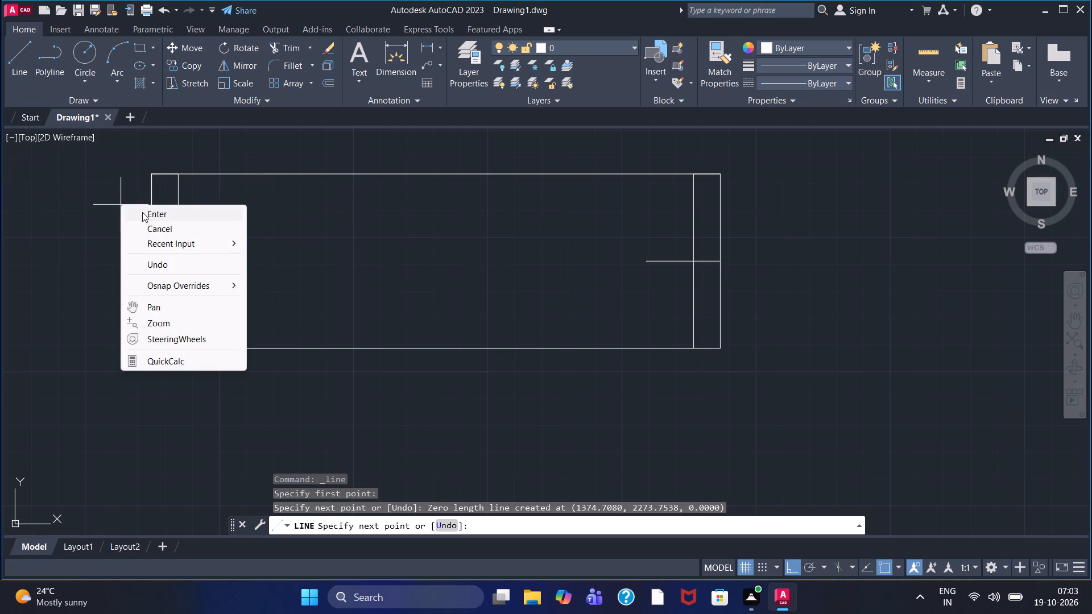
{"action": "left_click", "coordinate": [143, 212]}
Draw connected lines from the rectangle's top-left corner: 45 along the top edge, 15 down, 123 right, and up past the top edge.
{"action": "left_click", "coordinate": [19, 57]}
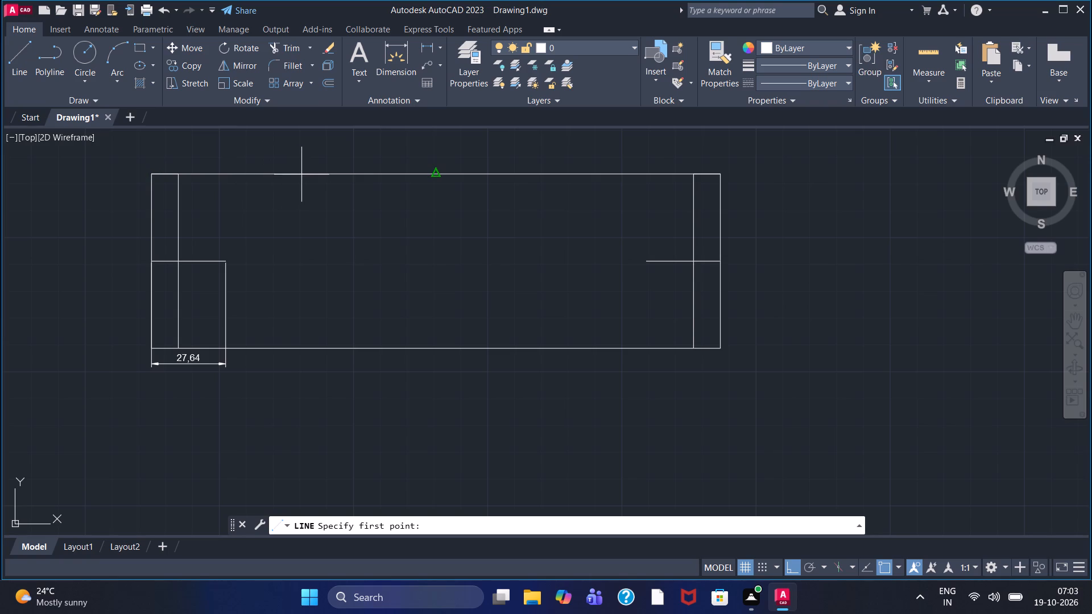
{"action": "left_click", "coordinate": [151, 177]}
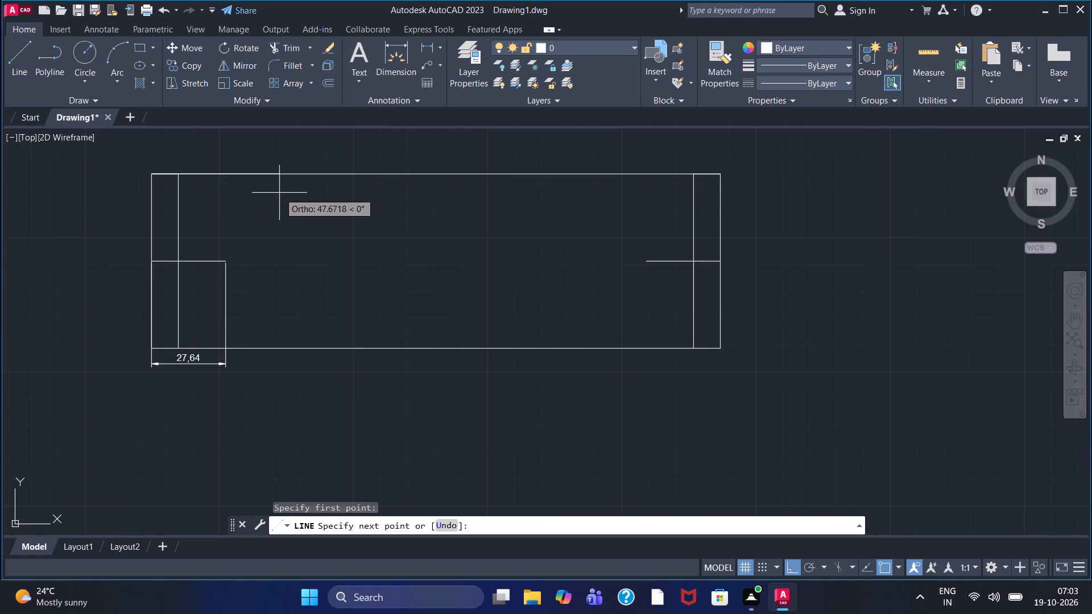
{"action": "type", "text": "45"}
{"action": "key", "text": "Return"}
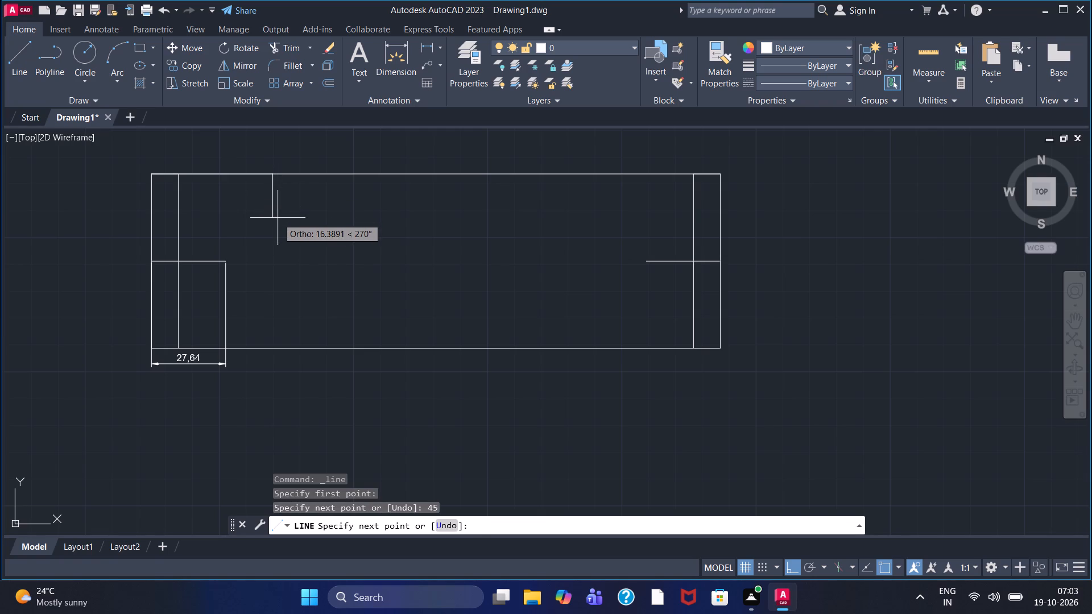
{"action": "type", "text": "15"}
{"action": "key", "text": "Return"}
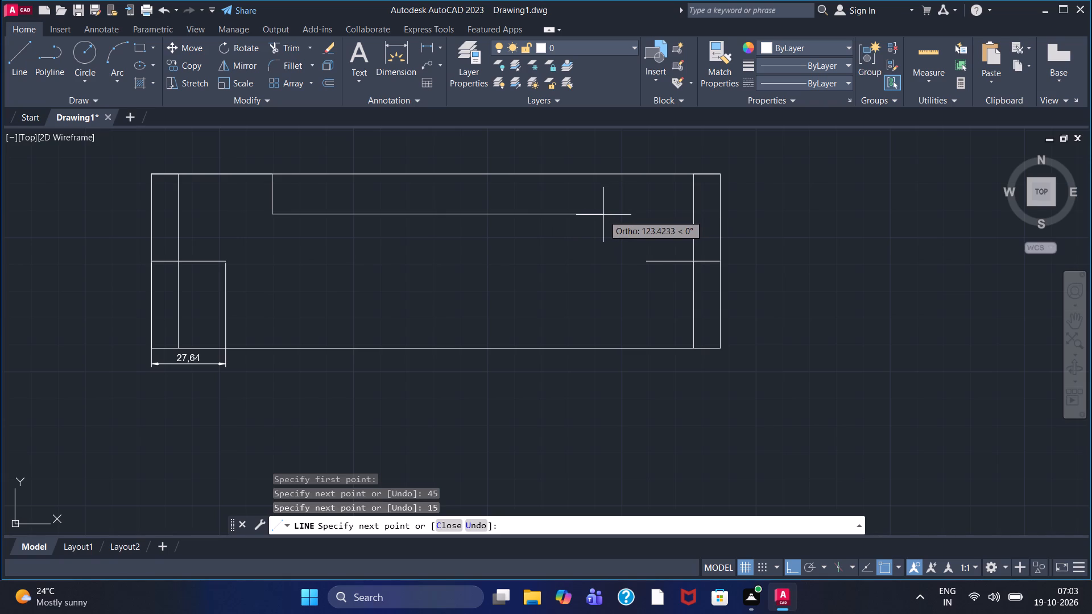
{"action": "key", "text": "1"}
{"action": "type", "text": "23"}
{"action": "key", "text": "Return"}
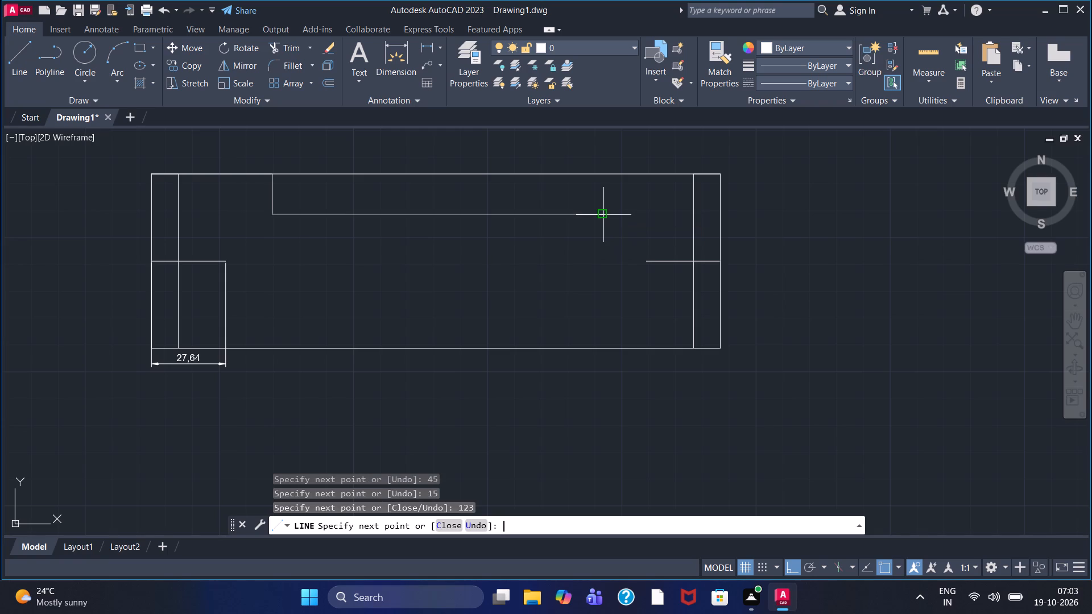
{"action": "left_click", "coordinate": [593, 147]}
{"action": "right_click", "coordinate": [593, 147]}
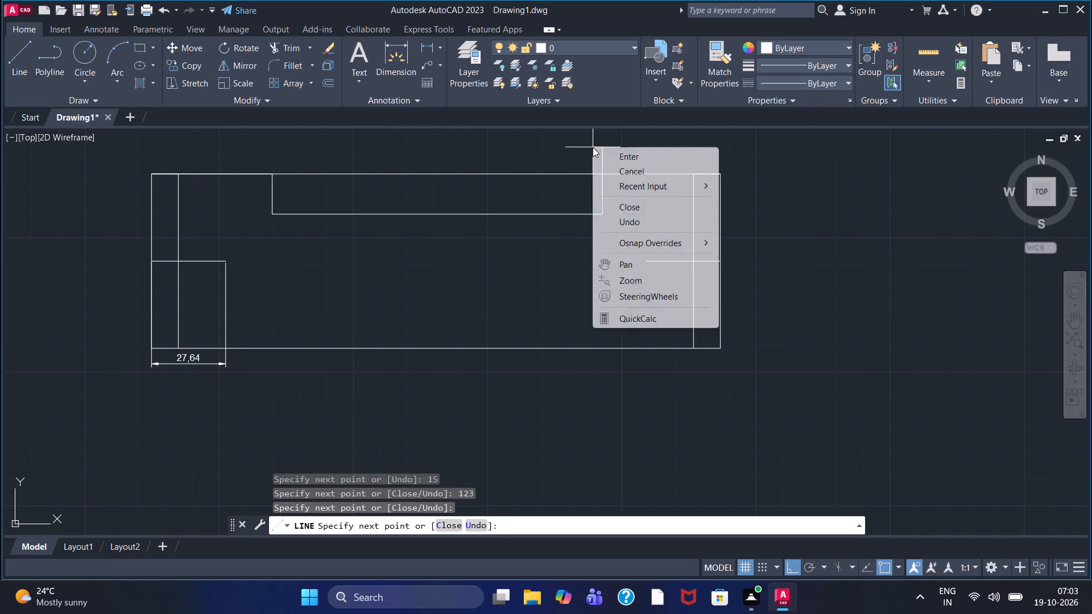
{"action": "left_click", "coordinate": [606, 155]}
Trim the notch side overhanging the rectangle's top edge and the parts of both short midlines inside the end strips.
{"action": "middle_click_drag", "start_coordinate": [512, 147], "coordinate": [515, 179]}
{"action": "left_click", "coordinate": [282, 52]}
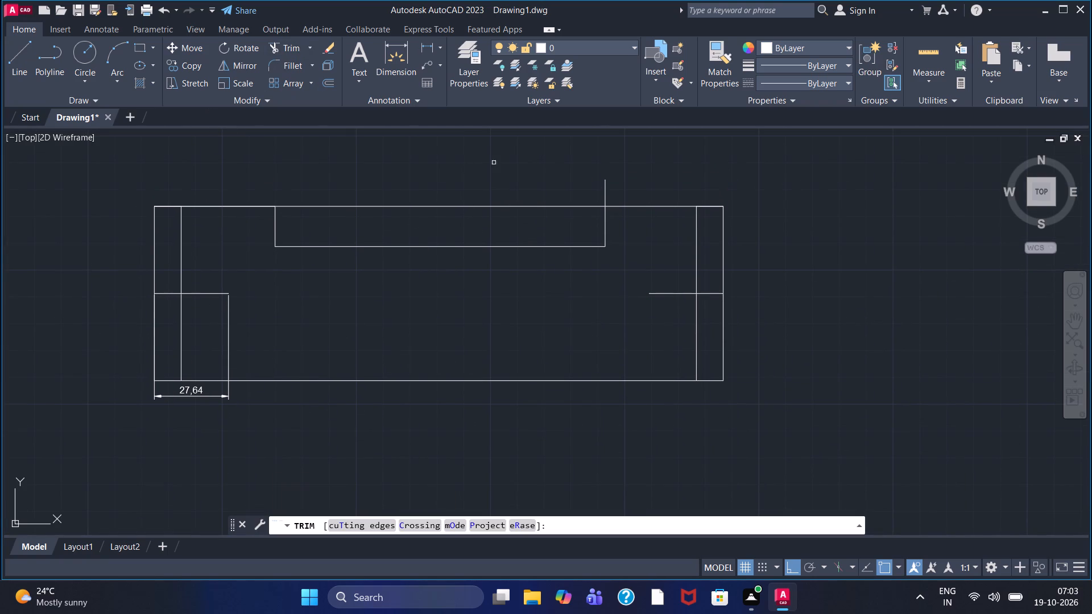
{"action": "left_click", "coordinate": [604, 190]}
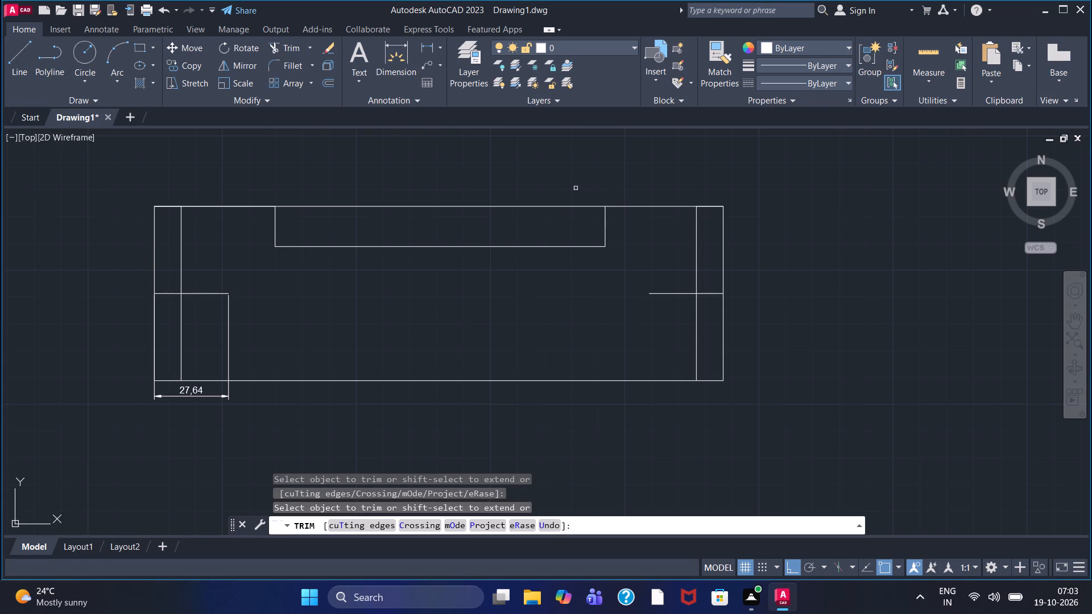
{"action": "left_click", "coordinate": [172, 292]}
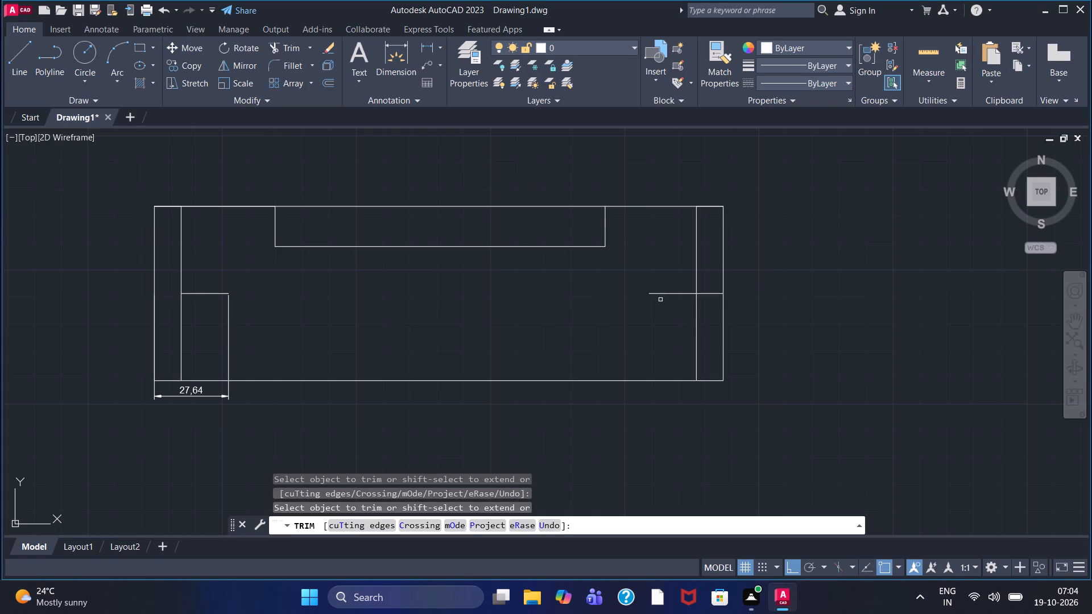
{"action": "left_click", "coordinate": [706, 295]}
Draw a line from the notch's top-left corner 7 along the top edge, then about 22.5 straight down past the notch bottom.
{"action": "left_click", "coordinate": [8, 65]}
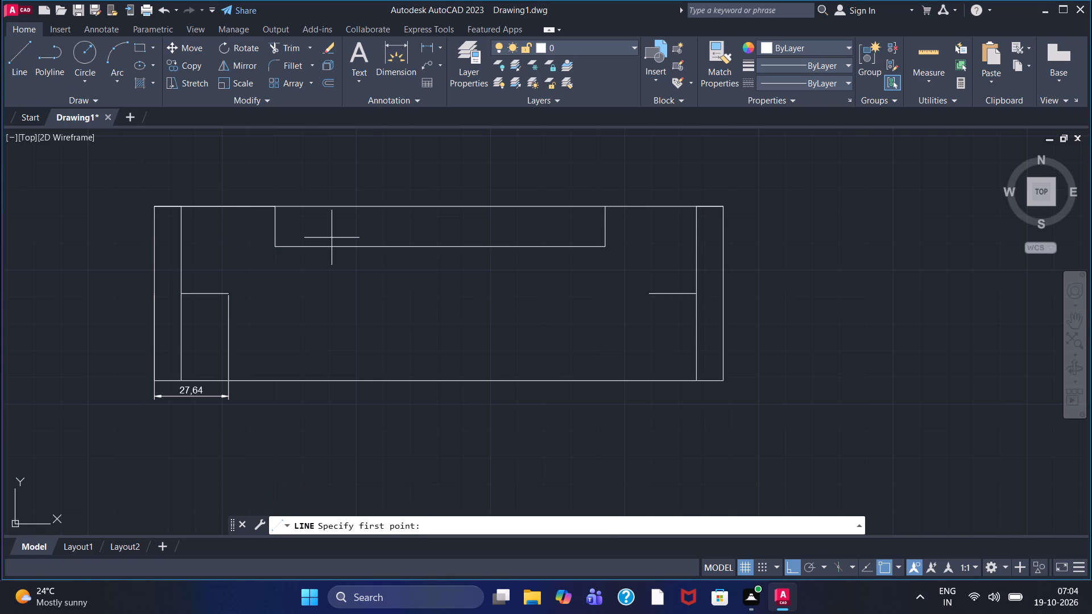
{"action": "left_click", "coordinate": [275, 208]}
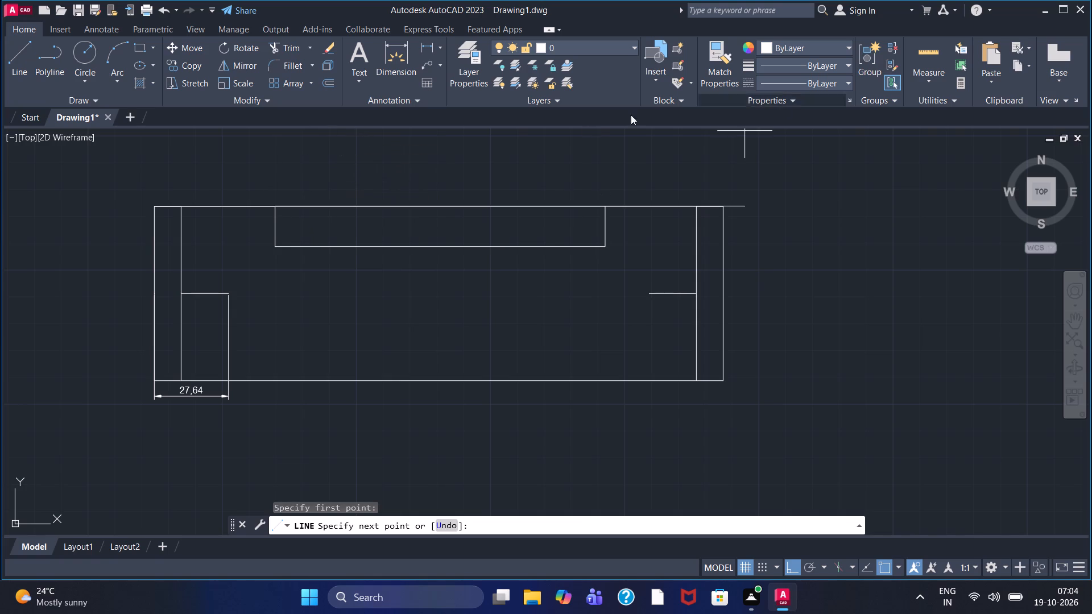
{"action": "left_click", "coordinate": [272, 205]}
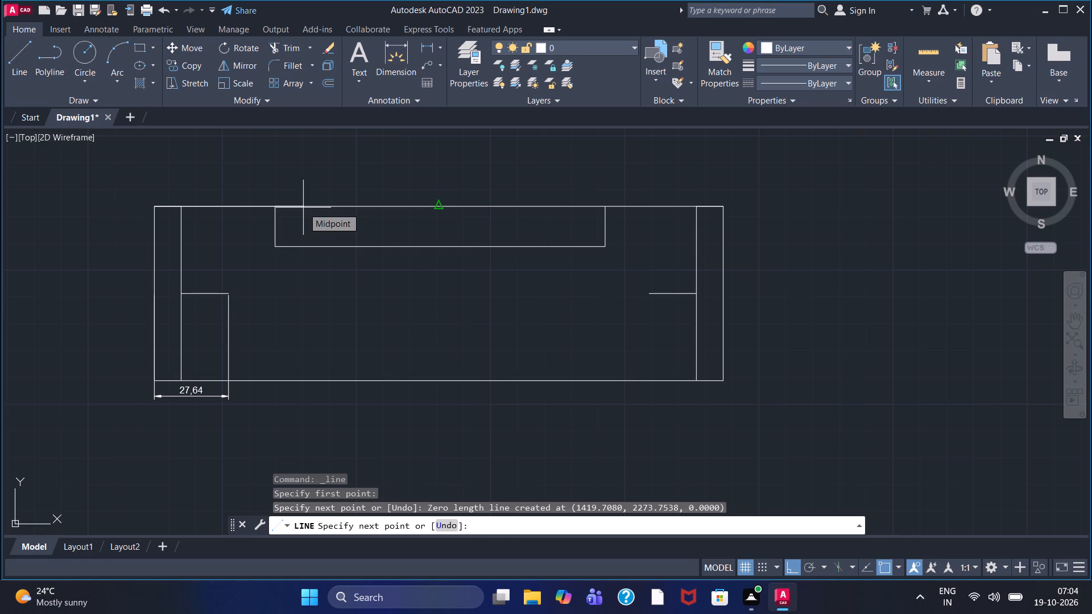
{"action": "key", "text": "7"}
{"action": "key", "text": "Return"}
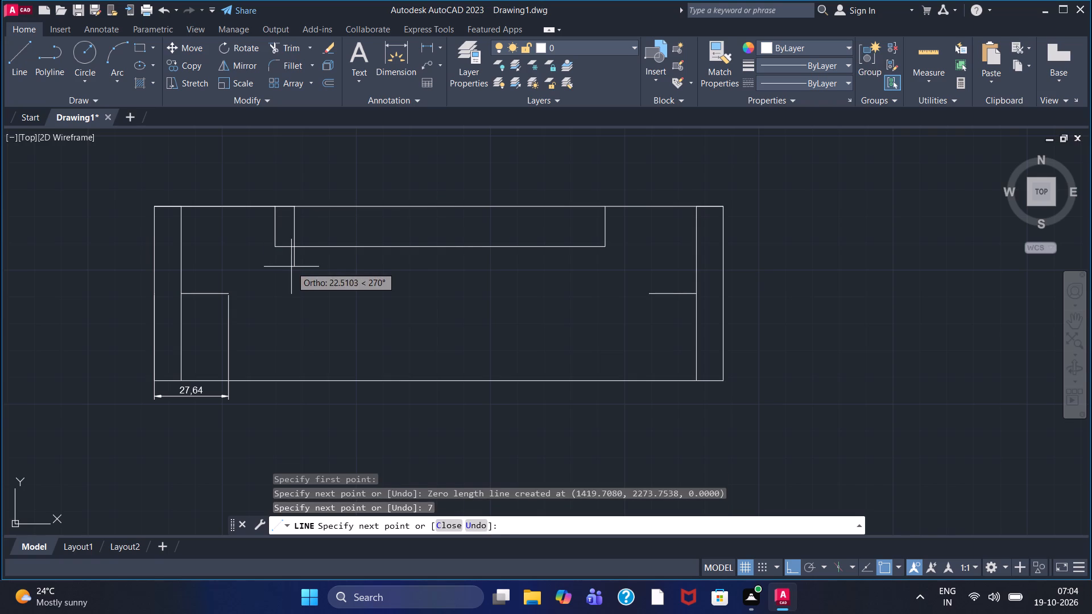
{"action": "left_click", "coordinate": [291, 267]}
{"action": "right_click", "coordinate": [291, 267]}
{"action": "left_click", "coordinate": [303, 276]}
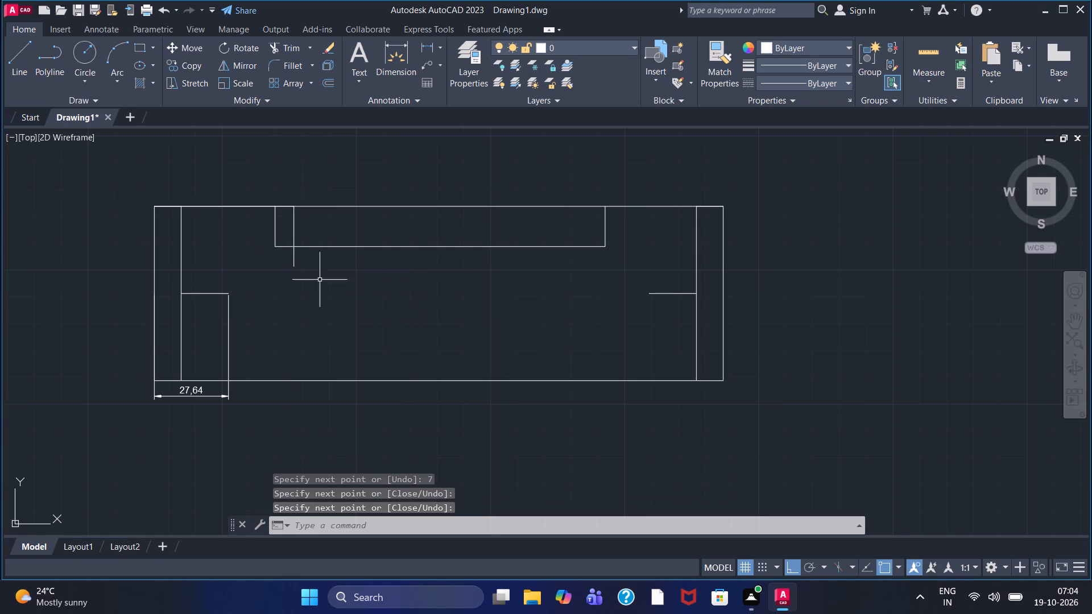
Load the ACAD_ISO02W100 ISO dash linetype and make it the current linetype.
{"action": "left_click", "coordinate": [822, 84]}
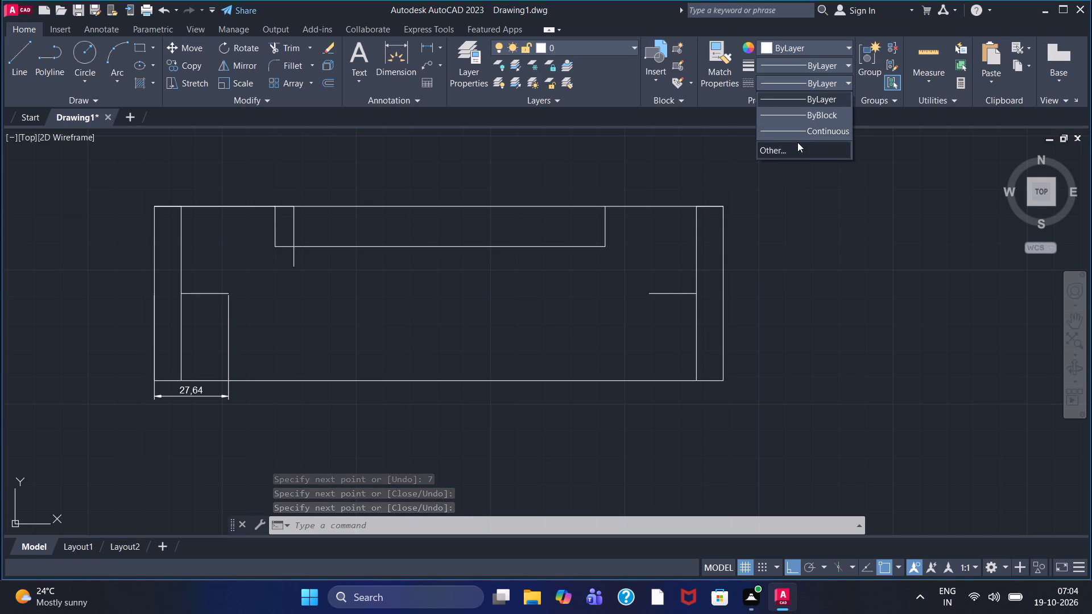
{"action": "left_click", "coordinate": [797, 142]}
{"action": "left_click", "coordinate": [682, 174]}
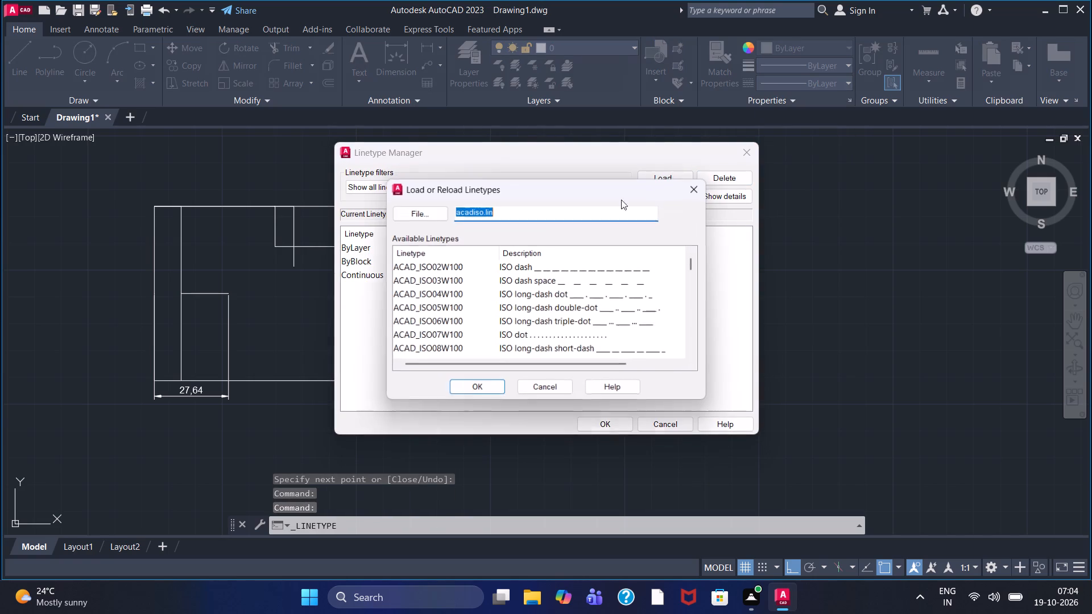
{"action": "left_click", "coordinate": [540, 267]}
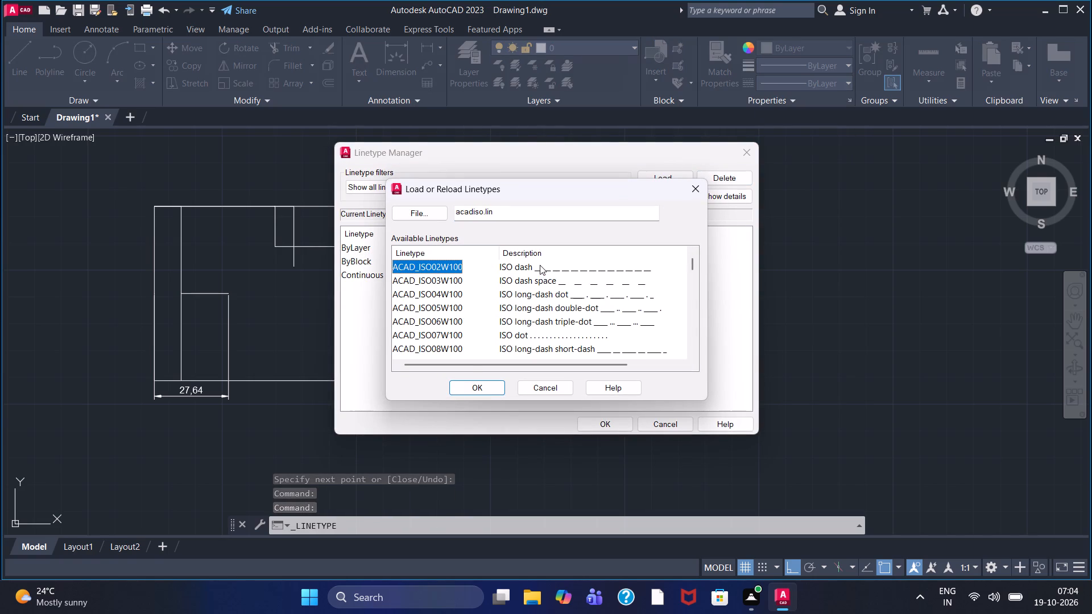
{"action": "left_click", "coordinate": [490, 389]}
{"action": "left_click", "coordinate": [591, 280]}
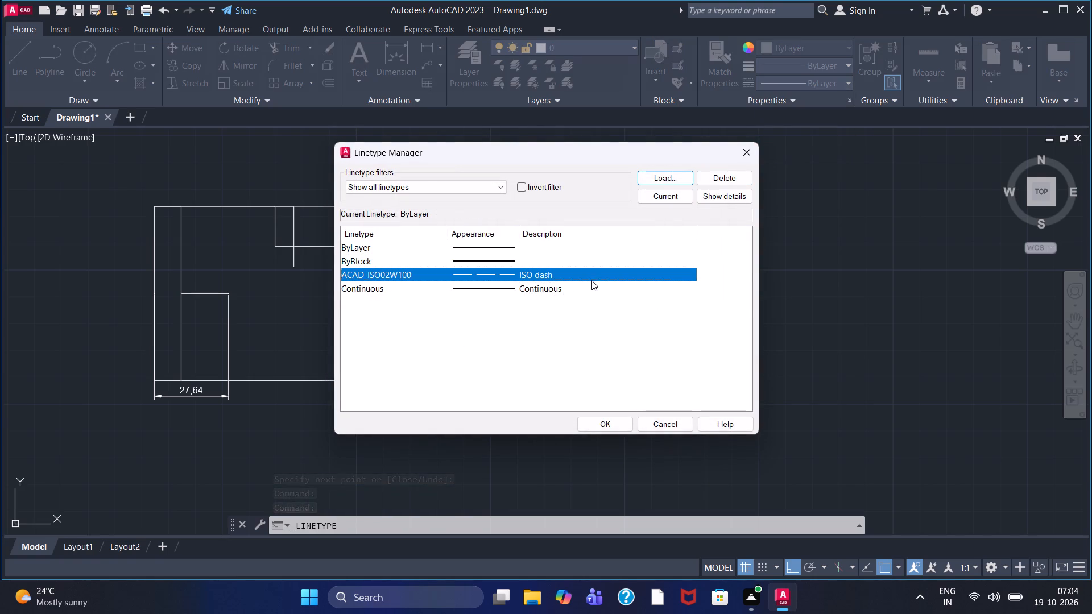
{"action": "left_click", "coordinate": [595, 425]}
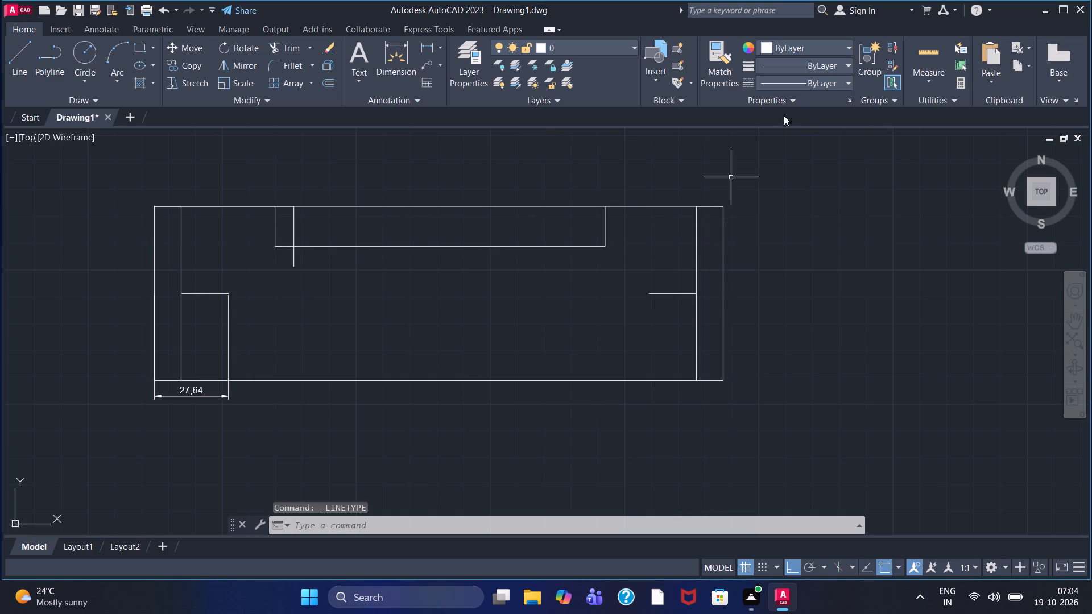
{"action": "left_click", "coordinate": [814, 85]}
{"action": "left_click", "coordinate": [813, 125]}
Draw connected dashed lines from the short vertical line's top: 5 right, down to its lower end's level, 10 right, and about 28.6 up.
{"action": "left_click", "coordinate": [30, 48]}
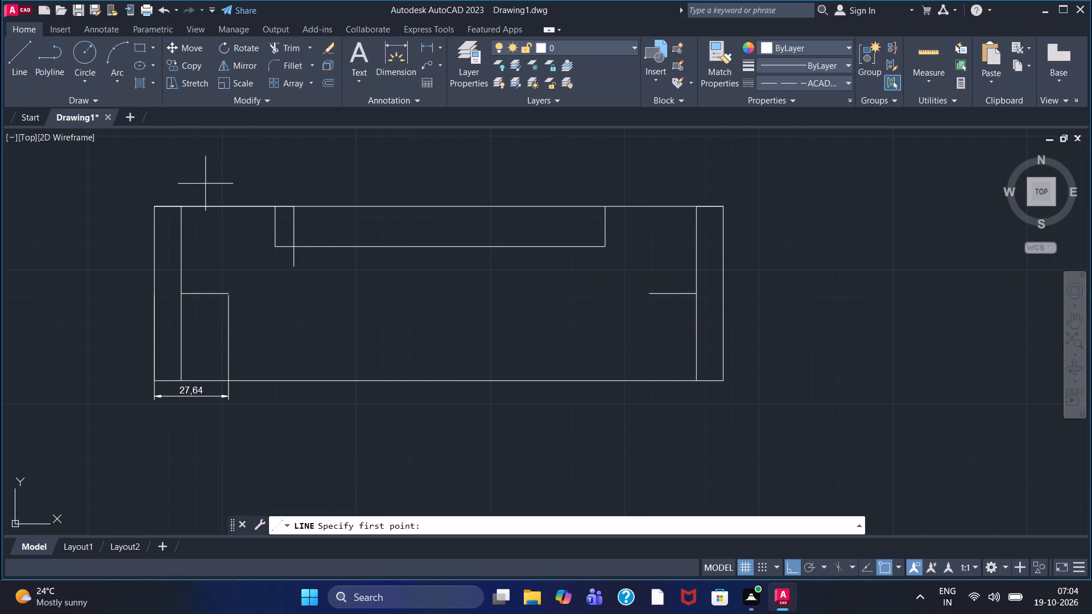
{"action": "left_click", "coordinate": [293, 204]}
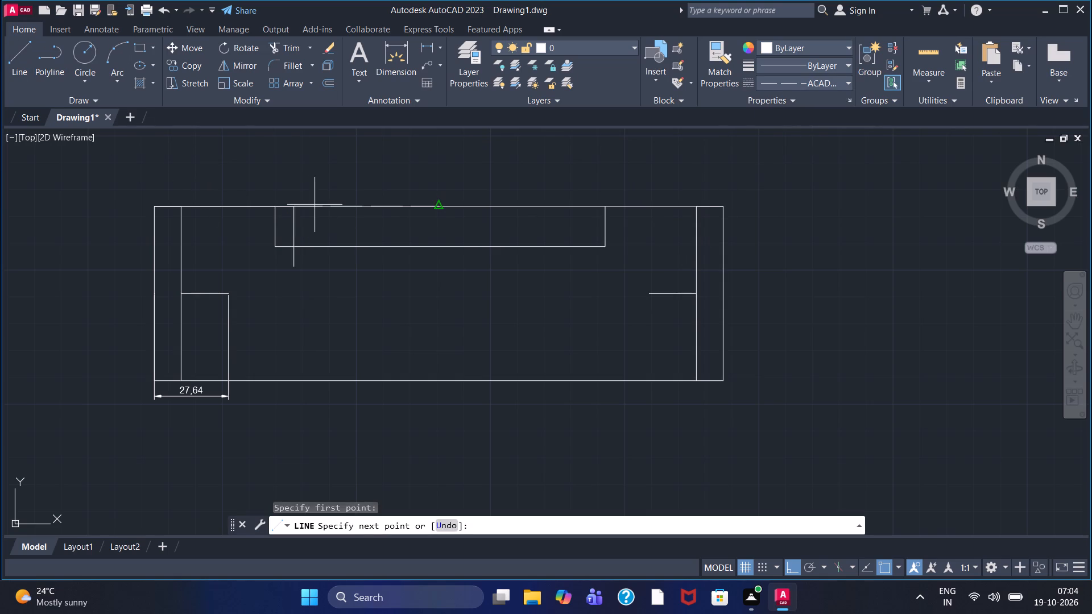
{"action": "key", "text": "5"}
{"action": "key", "text": "Return"}
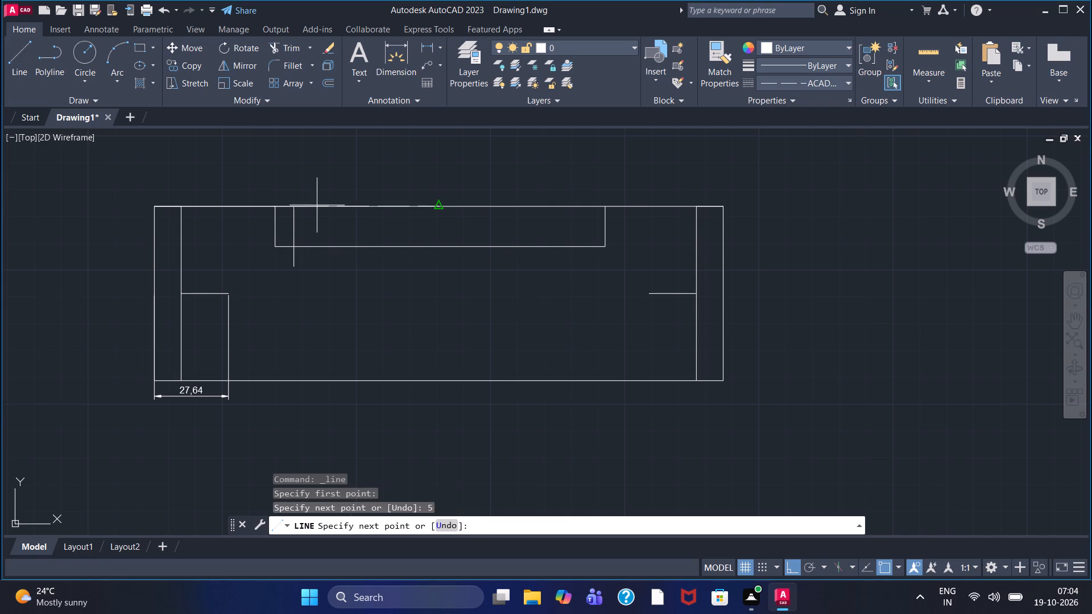
{"action": "left_click", "coordinate": [318, 266]}
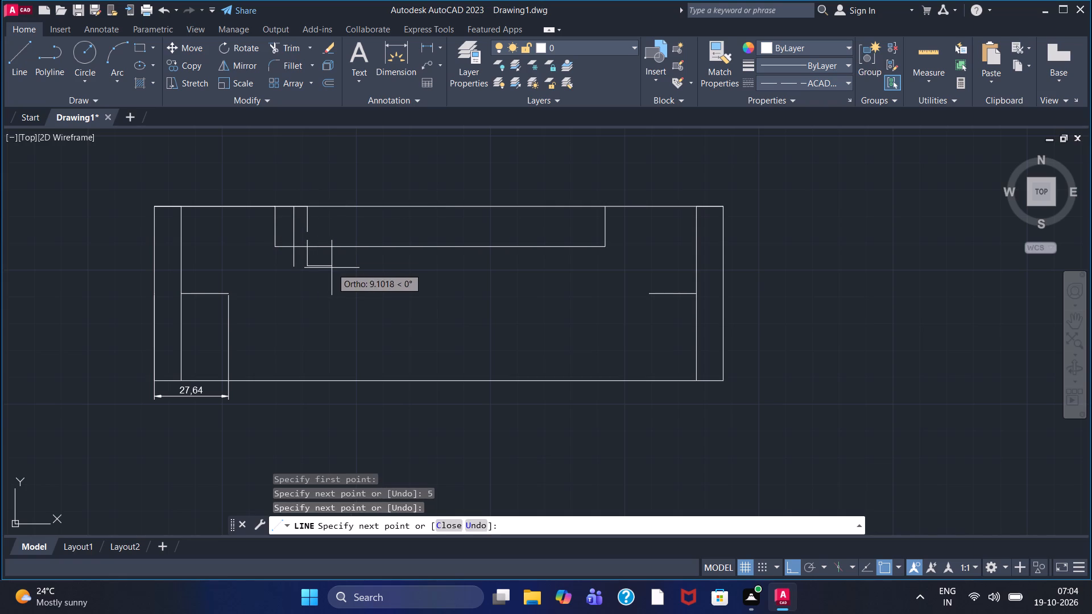
{"action": "type", "text": "10"}
{"action": "key", "text": "Return"}
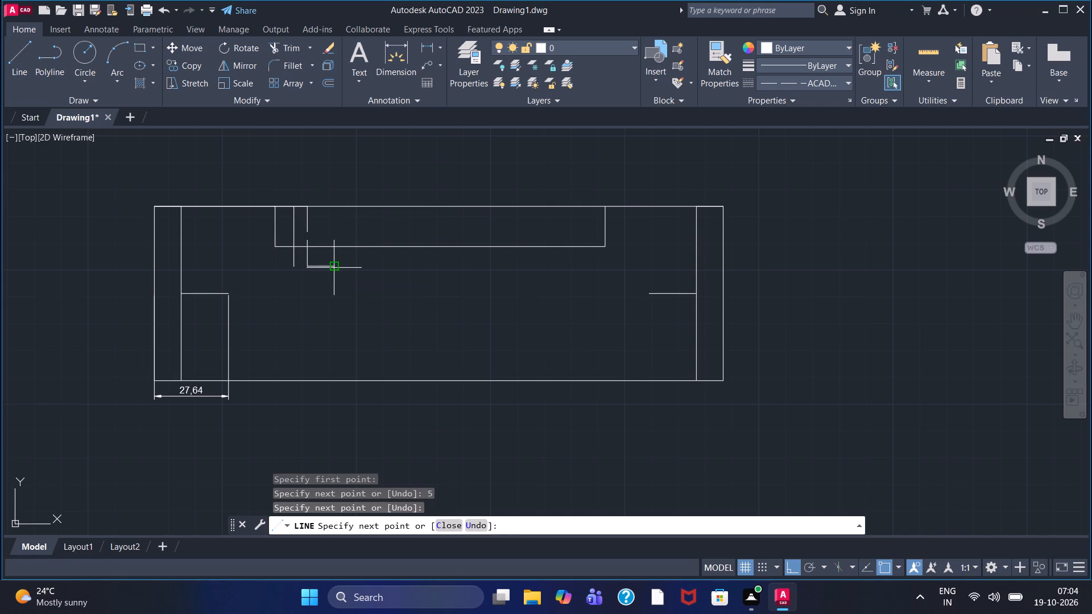
{"action": "left_click", "coordinate": [345, 189]}
{"action": "right_click", "coordinate": [345, 189]}
{"action": "left_click", "coordinate": [358, 196]}
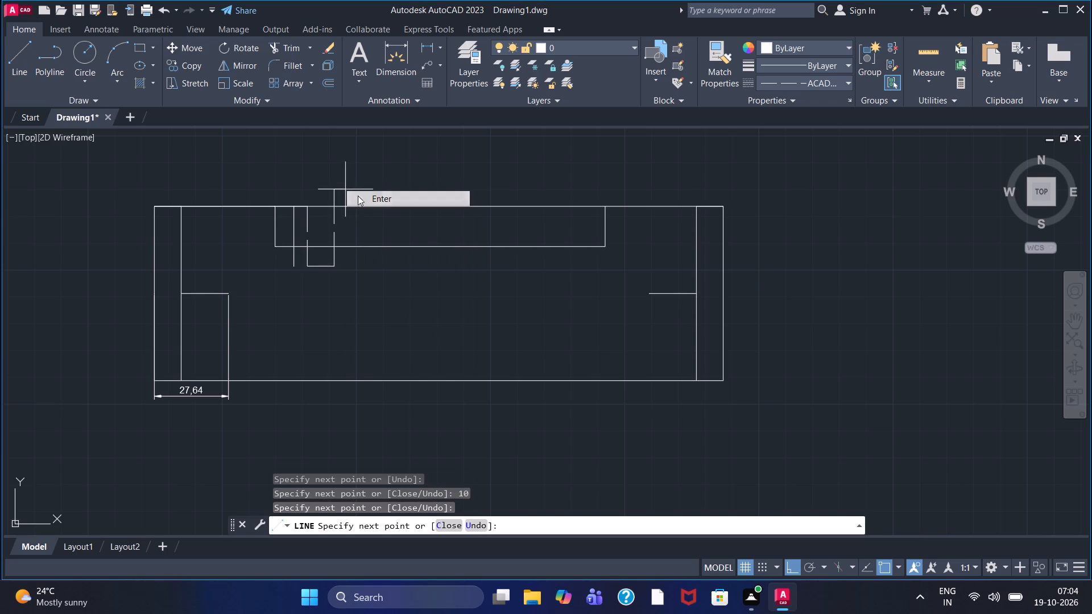
With the Continuous linetype current, draw a line from the dashed line's upper end 5 right, then about 28.4 straight down.
{"action": "left_click", "coordinate": [777, 85]}
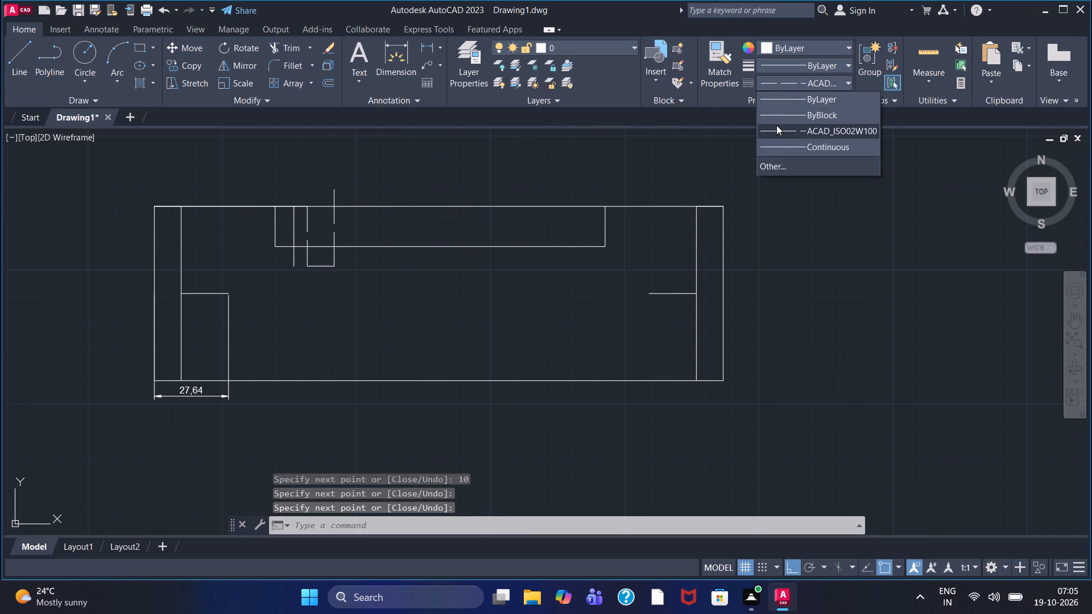
{"action": "left_click", "coordinate": [783, 141]}
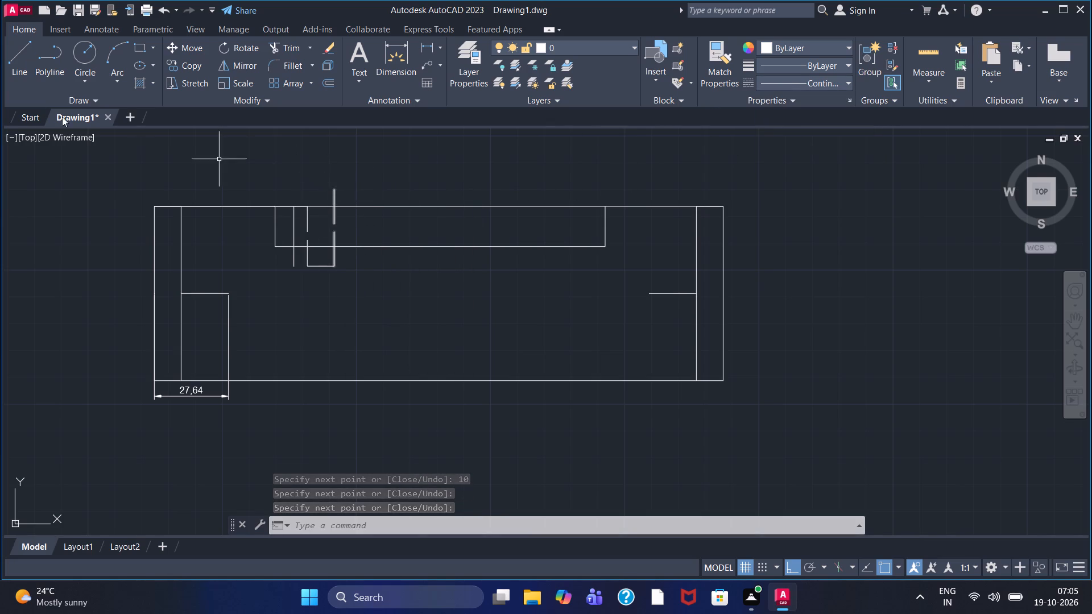
{"action": "left_click", "coordinate": [18, 69]}
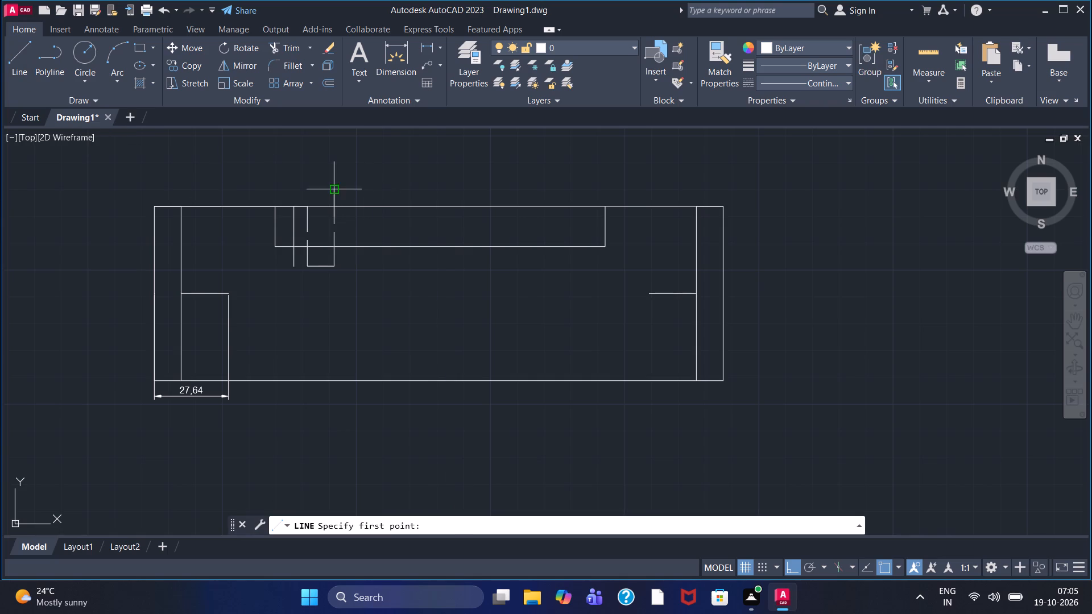
{"action": "left_click", "coordinate": [336, 188]}
{"action": "key", "text": "5"}
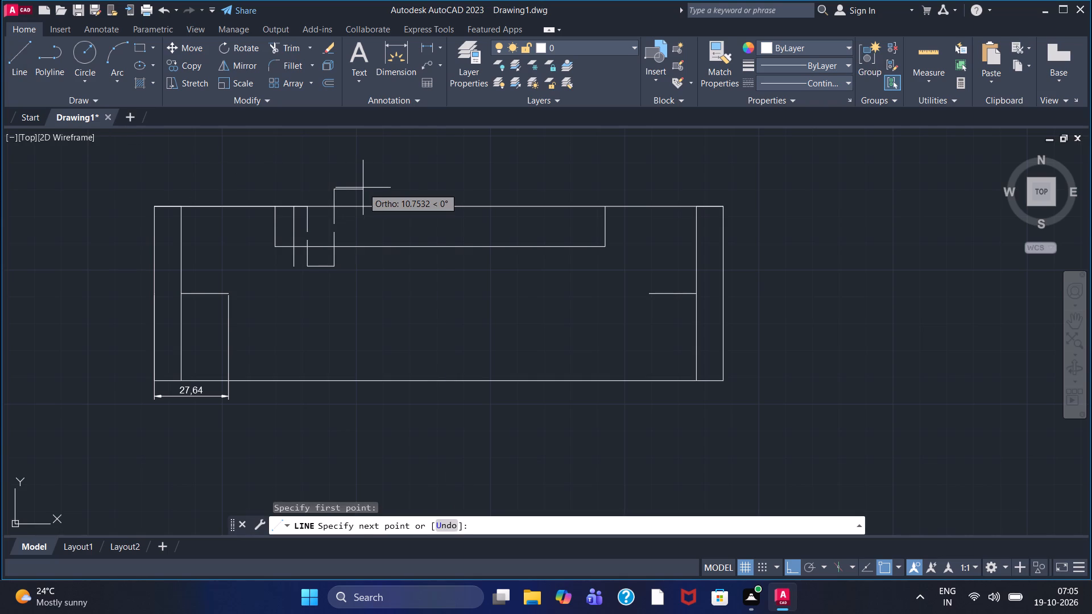
{"action": "key", "text": "Return"}
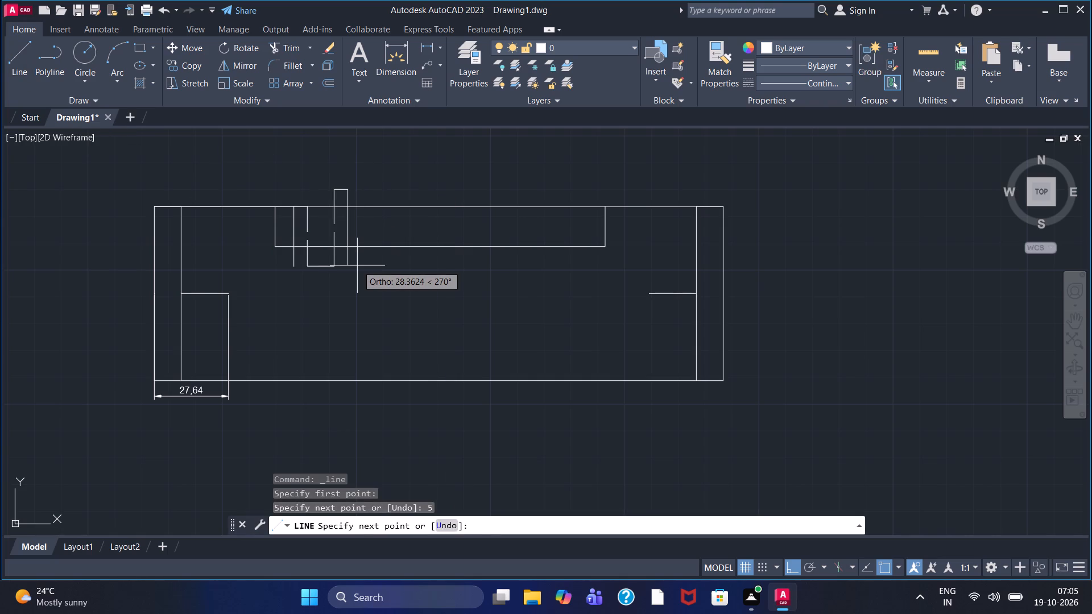
{"action": "left_click", "coordinate": [357, 265]}
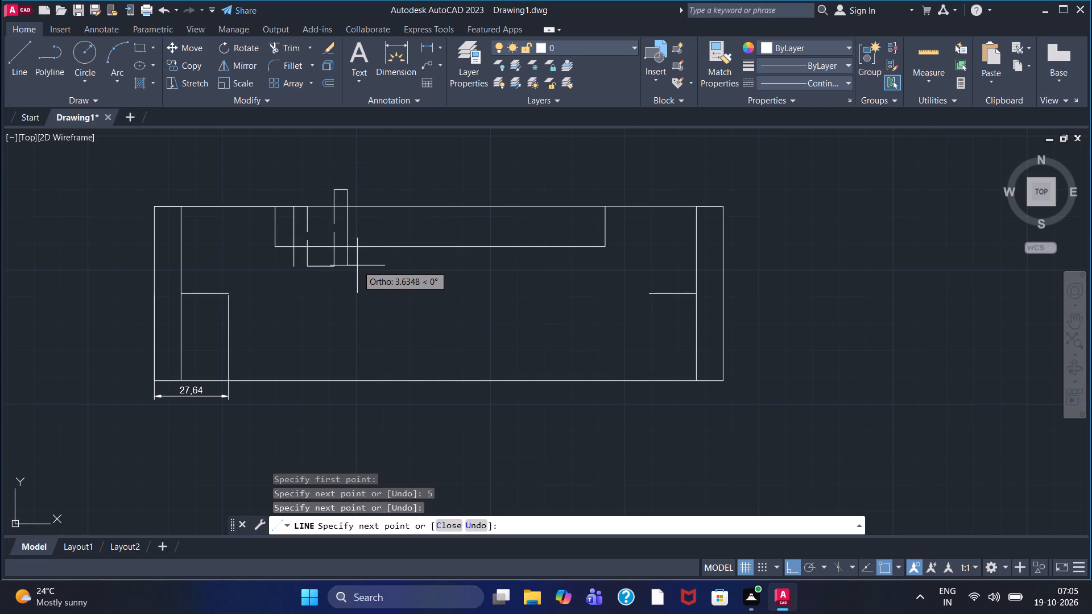
{"action": "right_click", "coordinate": [370, 264]}
{"action": "left_click", "coordinate": [384, 268]}
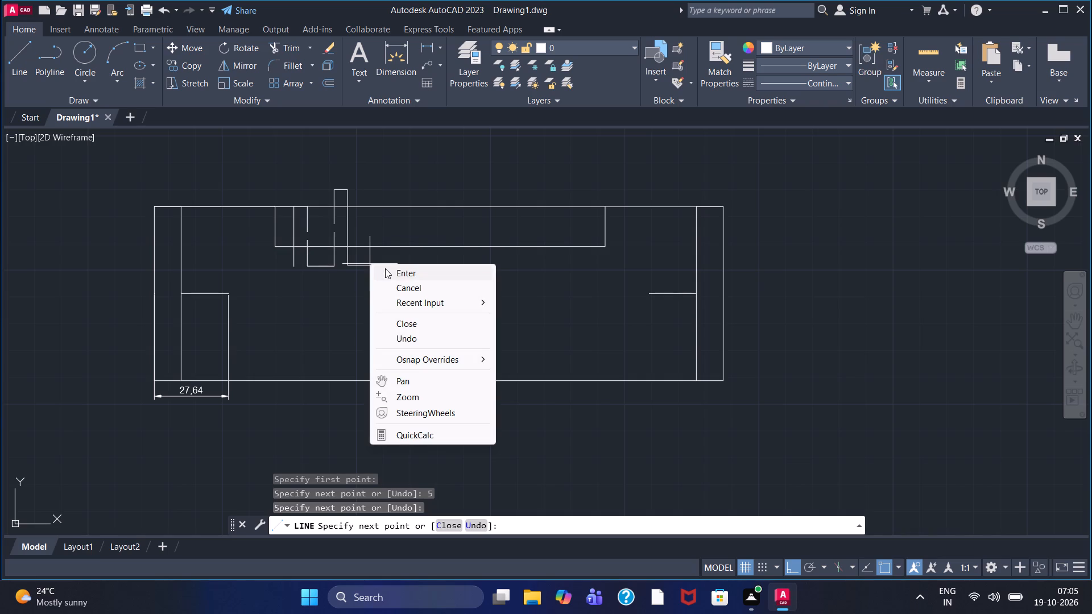
Draw a vertical line from the midpoint of the rectangle's top edge down past its bottom edge.
{"action": "left_click", "coordinate": [22, 65]}
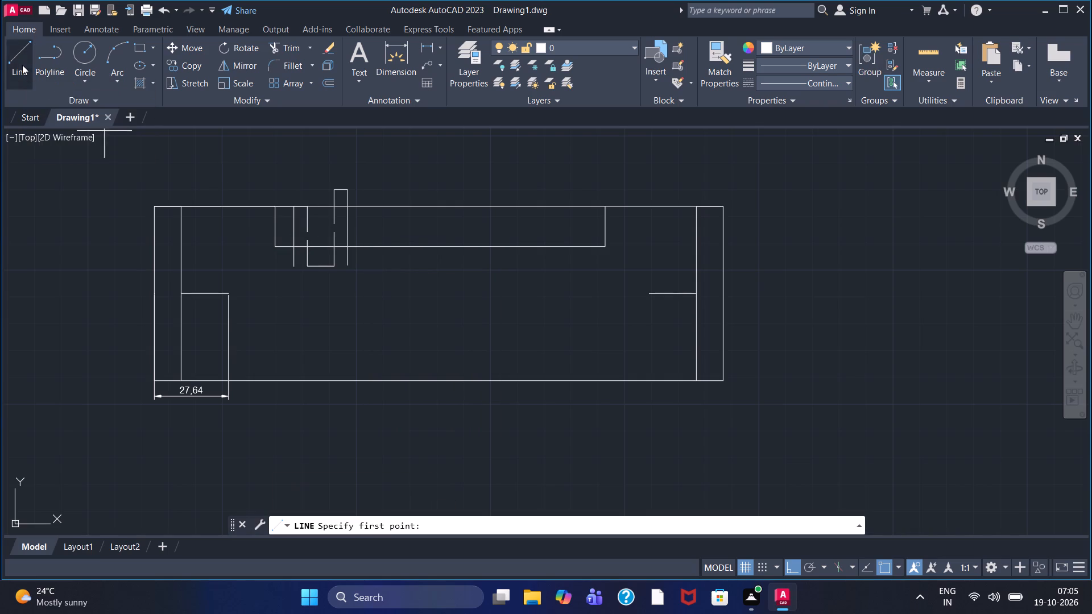
{"action": "left_click", "coordinate": [436, 207]}
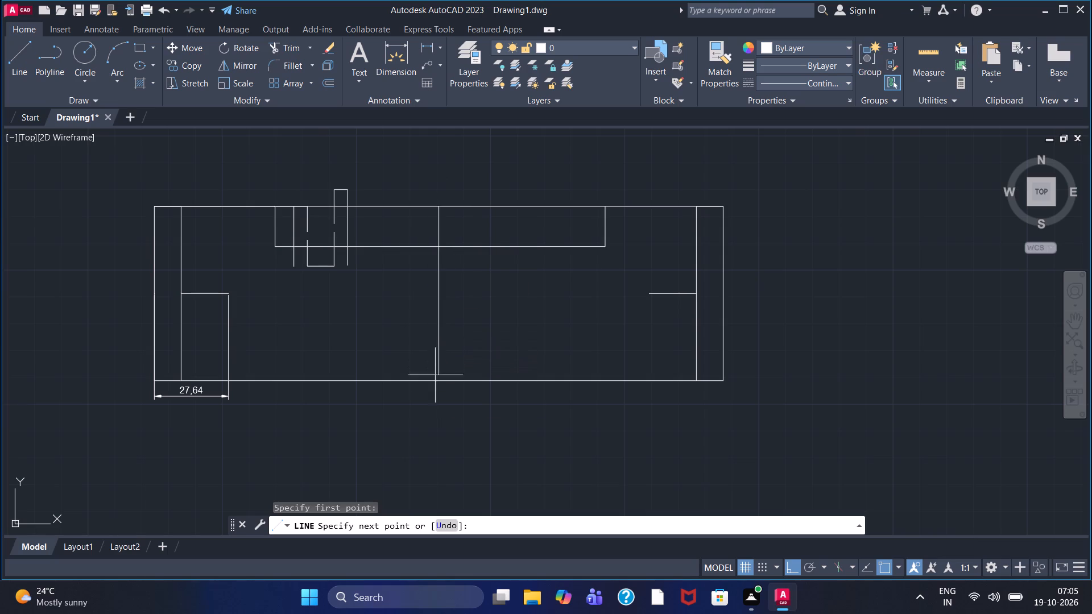
{"action": "left_click", "coordinate": [440, 395]}
{"action": "right_click", "coordinate": [440, 396]}
{"action": "left_click", "coordinate": [461, 402]}
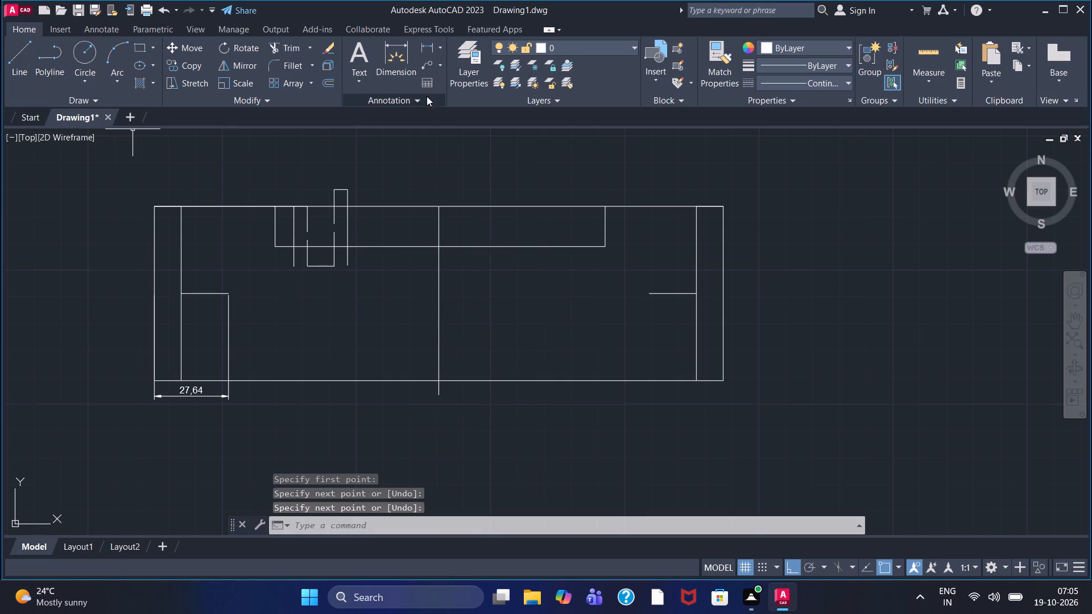
Offset the central vertical line by 5 to each side using the Through option.
{"action": "left_click", "coordinate": [326, 88]}
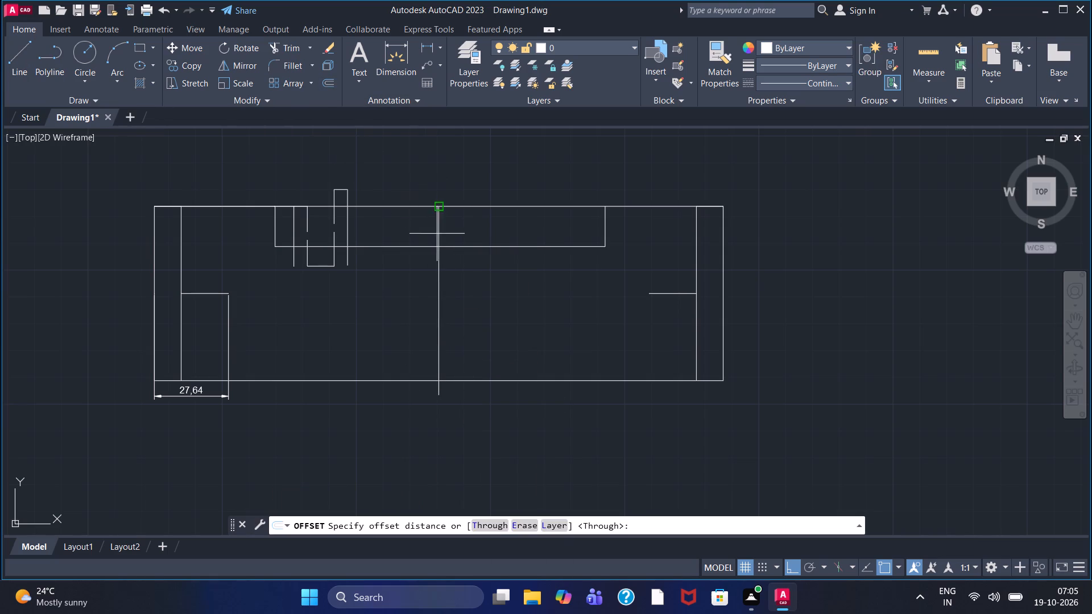
{"action": "left_click", "coordinate": [495, 527]}
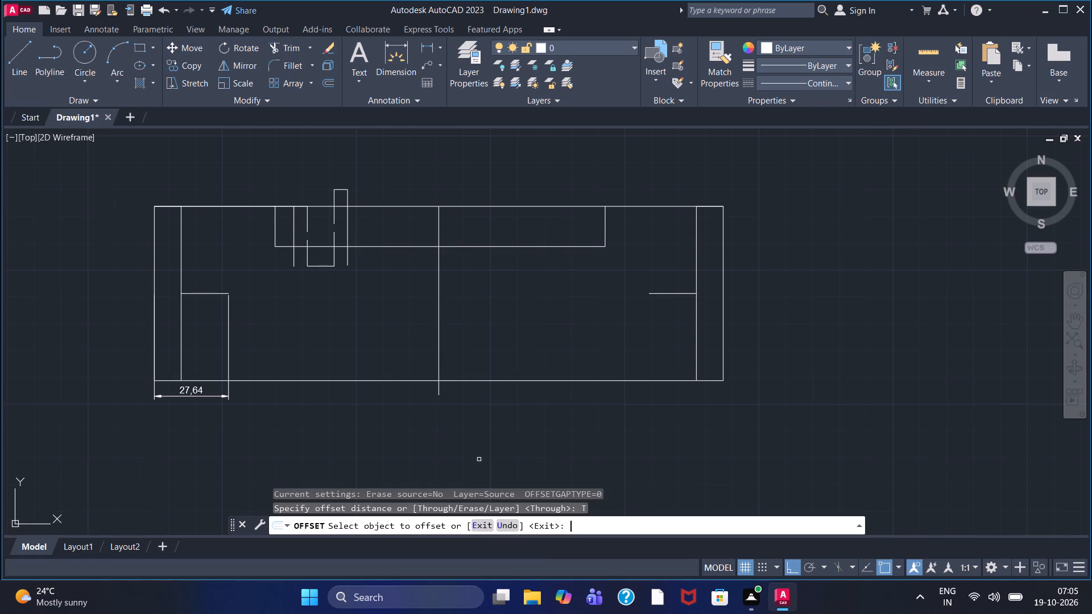
{"action": "left_click", "coordinate": [437, 237]}
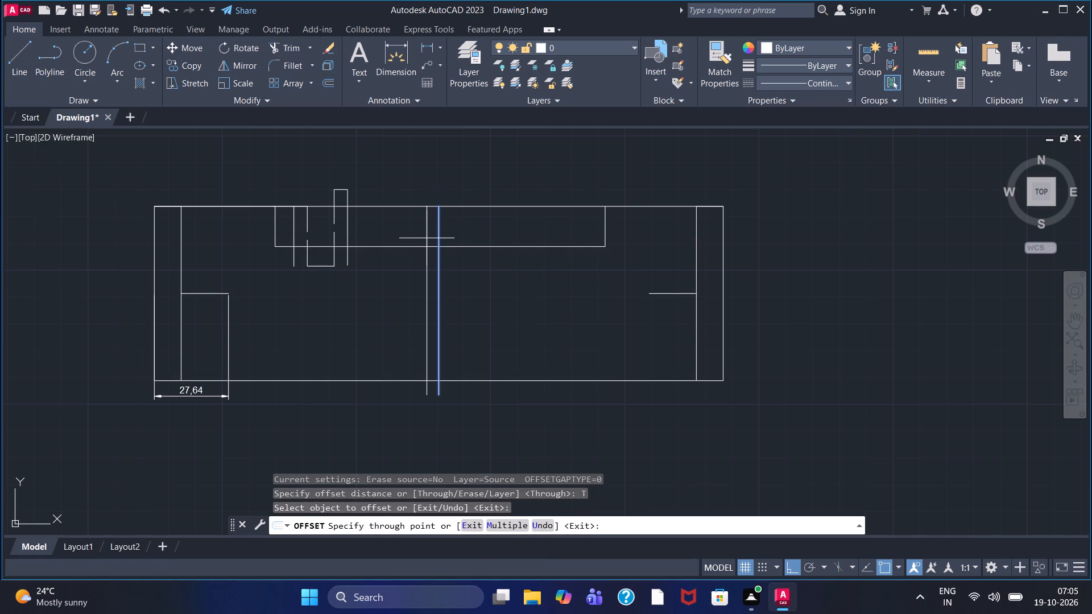
{"action": "key", "text": "5"}
{"action": "key", "text": "Return"}
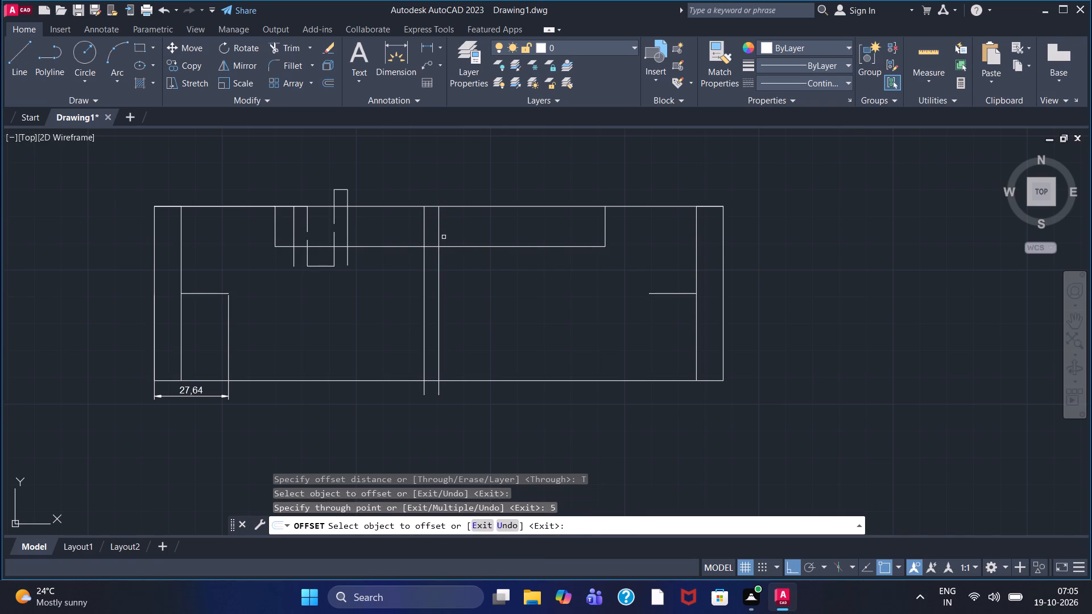
{"action": "left_click", "coordinate": [439, 234]}
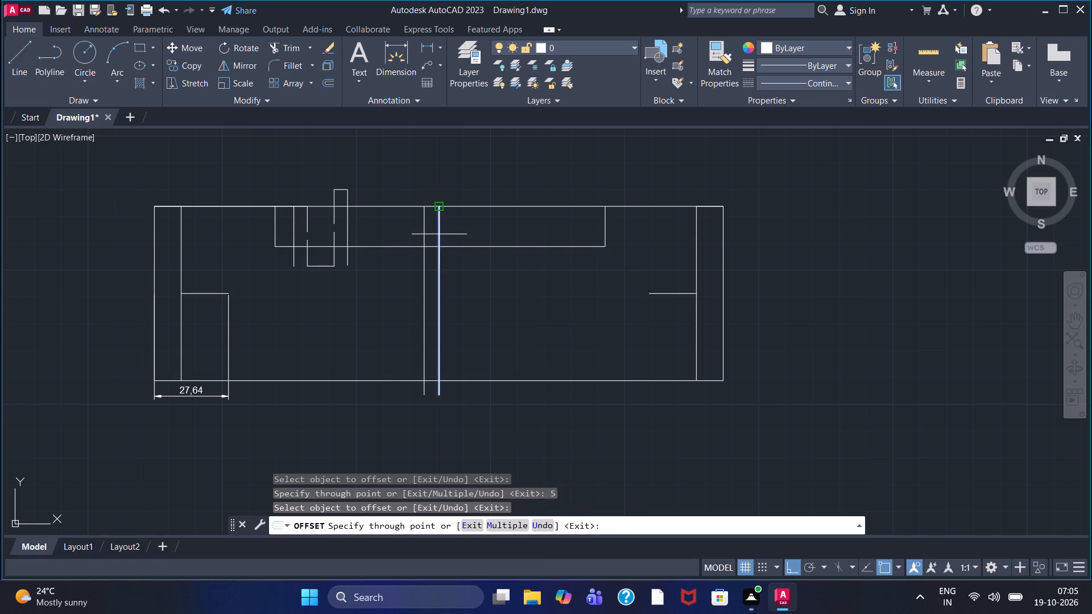
{"action": "key", "text": "5"}
{"action": "key", "text": "Return"}
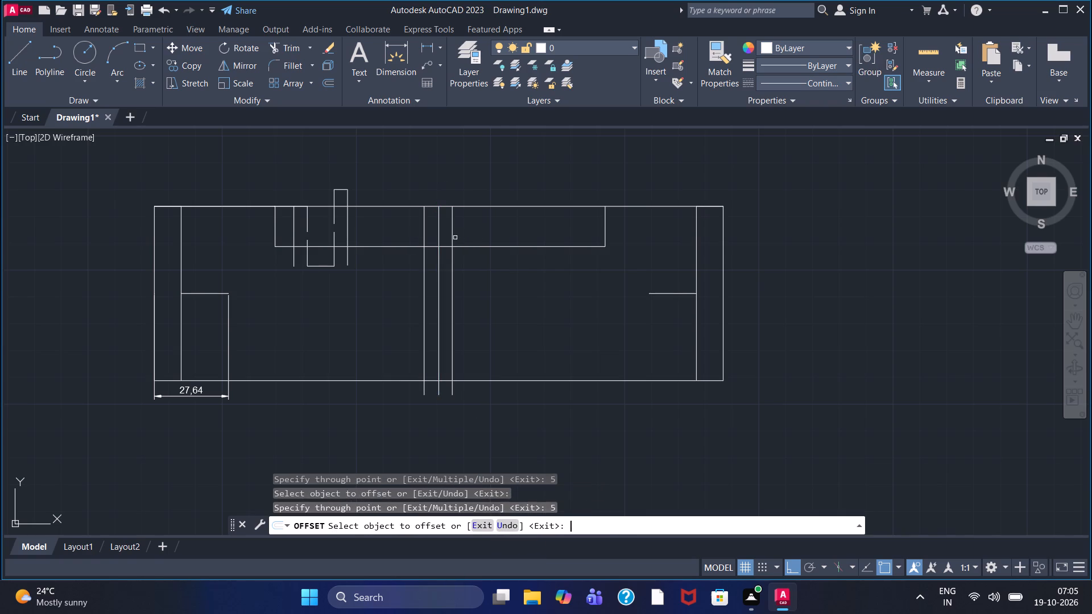
{"action": "right_click", "coordinate": [466, 172]}
{"action": "left_click", "coordinate": [489, 193]}
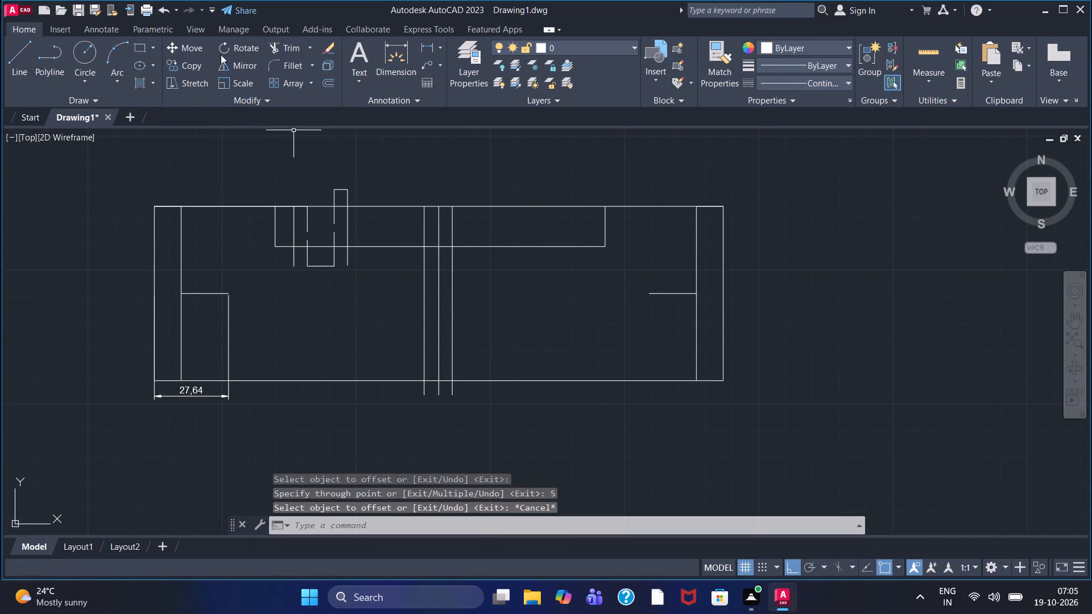
Trim the ends of the three central vertical lines that overhang the rectangle's bottom edge.
{"action": "left_click", "coordinate": [293, 47]}
{"action": "scroll", "coordinate": [407, 406], "scroll_direction": "up", "scroll_amount": 2}
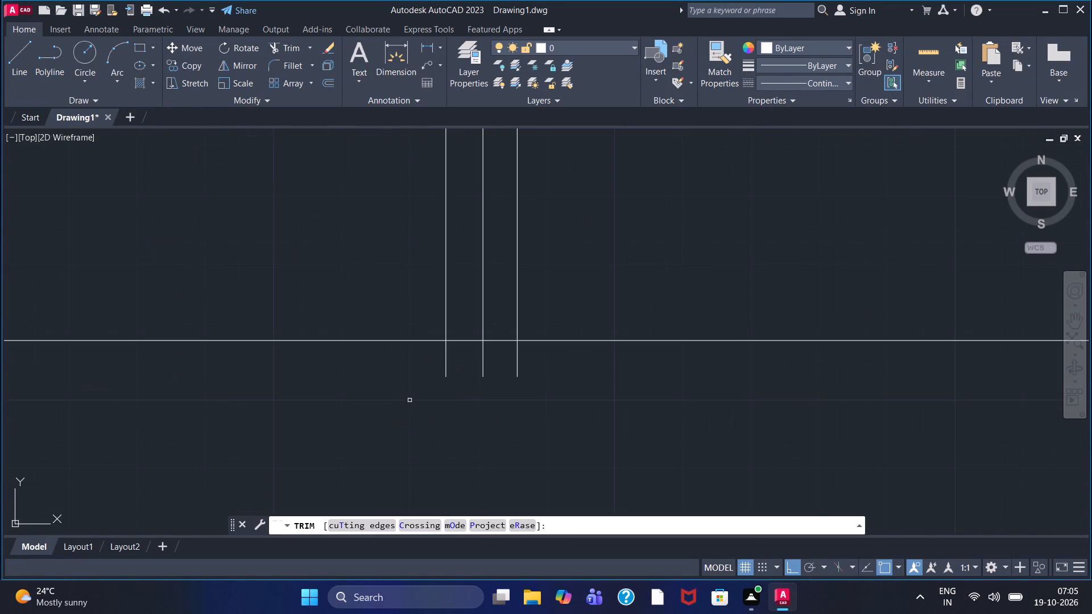
{"action": "left_click", "coordinate": [445, 360]}
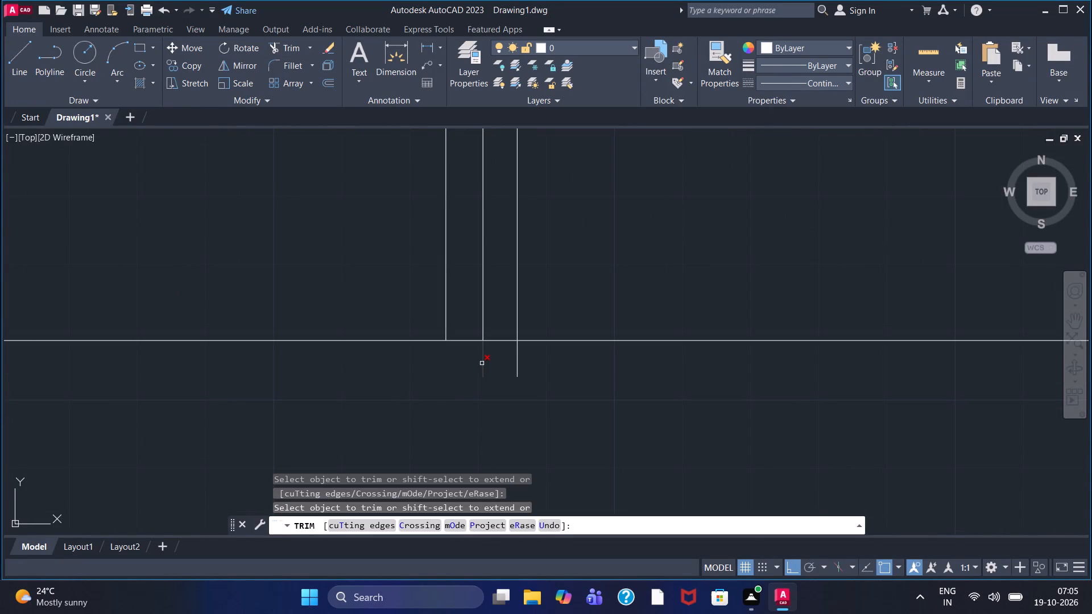
{"action": "left_click", "coordinate": [482, 363]}
{"action": "left_click", "coordinate": [516, 370]}
{"action": "scroll", "coordinate": [504, 354], "scroll_direction": "down", "scroll_amount": 1}
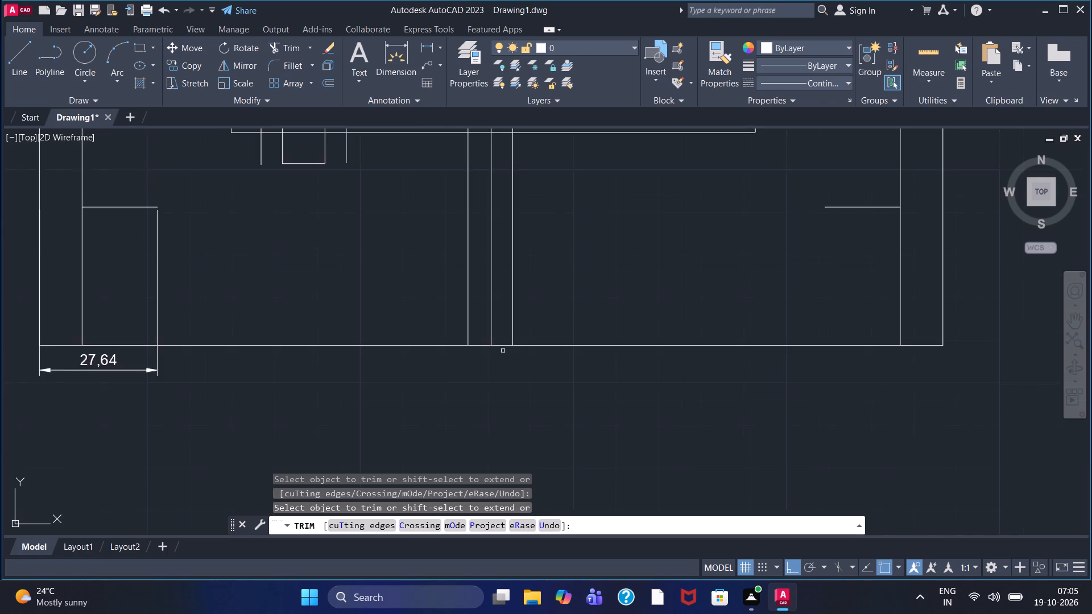
{"action": "scroll", "coordinate": [503, 351], "scroll_direction": "down", "scroll_amount": 1}
{"action": "middle_click_drag", "start_coordinate": [551, 288], "coordinate": [557, 329]}
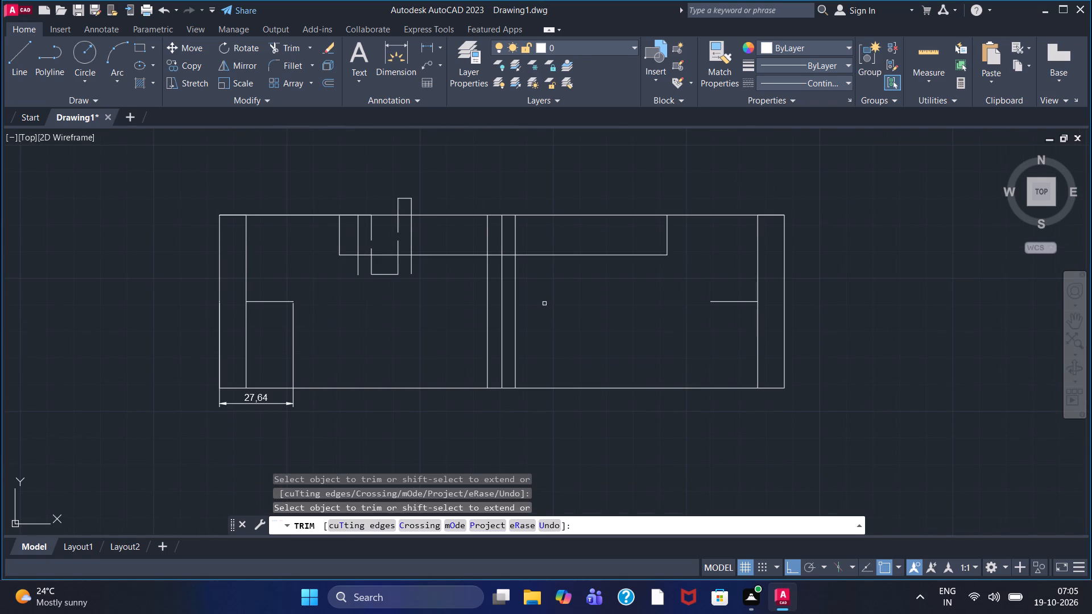
{"action": "key", "text": "Escape"}
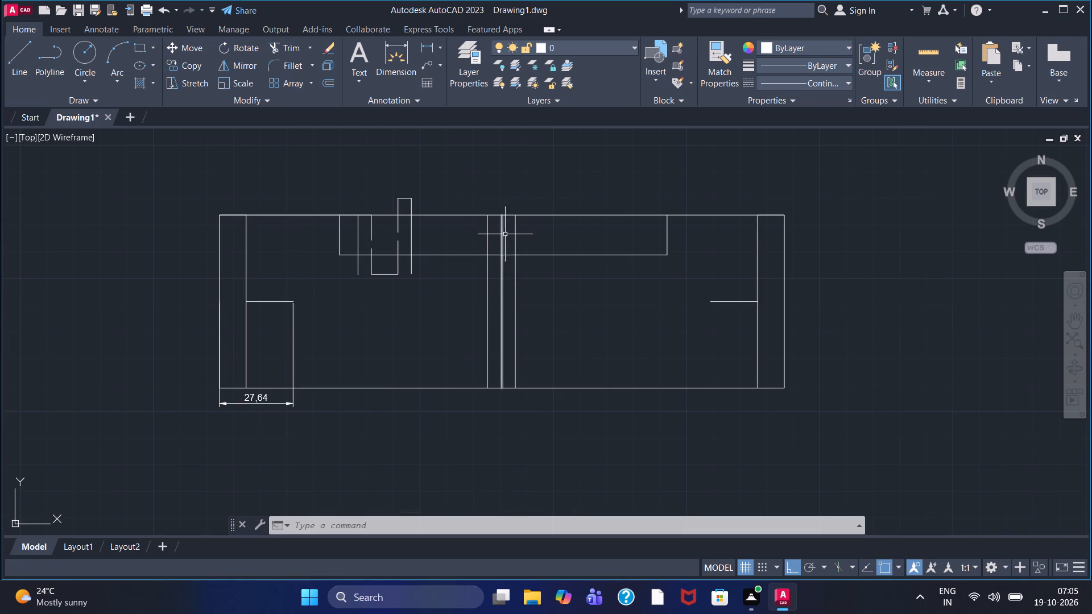
Make ACAD_ISO02W100 the current linetype and apply it to the middle one of the three central vertical lines.
{"action": "left_click", "coordinate": [809, 81]}
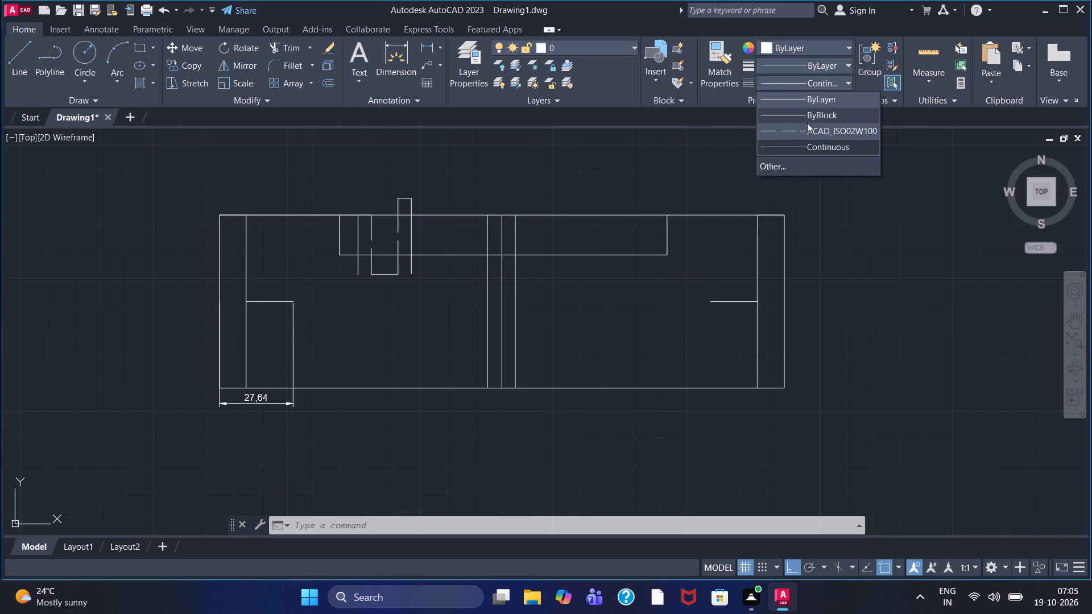
{"action": "left_click", "coordinate": [807, 130]}
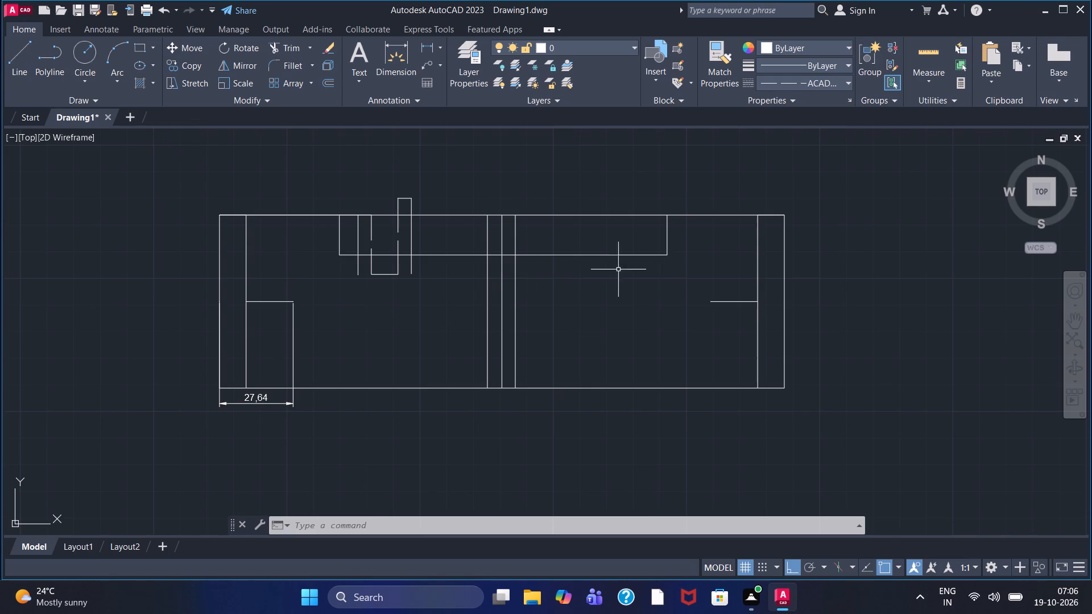
{"action": "left_click", "coordinate": [503, 242]}
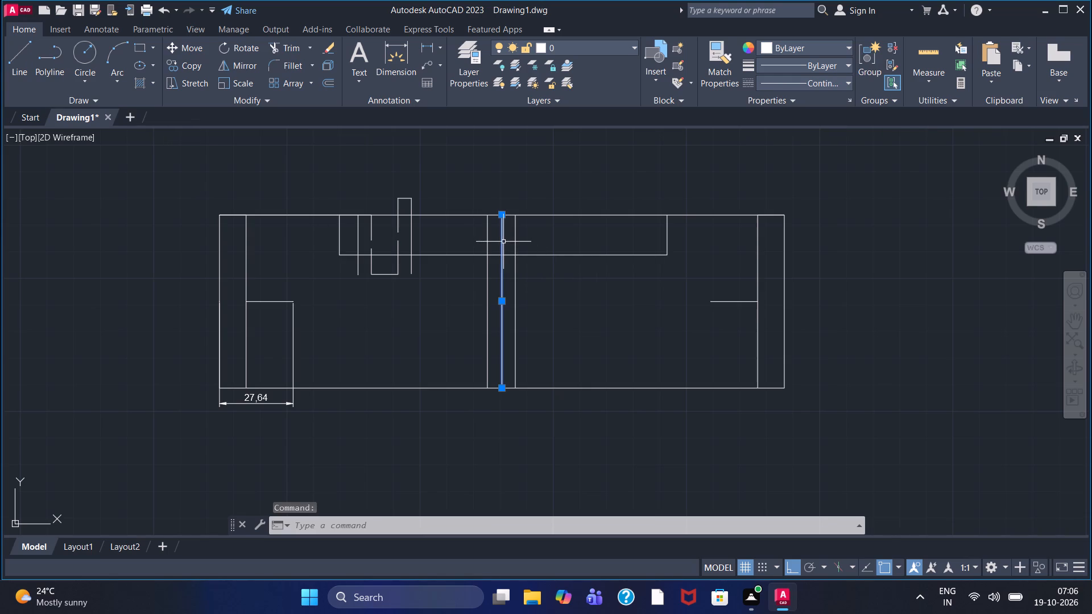
{"action": "left_click", "coordinate": [795, 83]}
{"action": "left_click", "coordinate": [789, 127]}
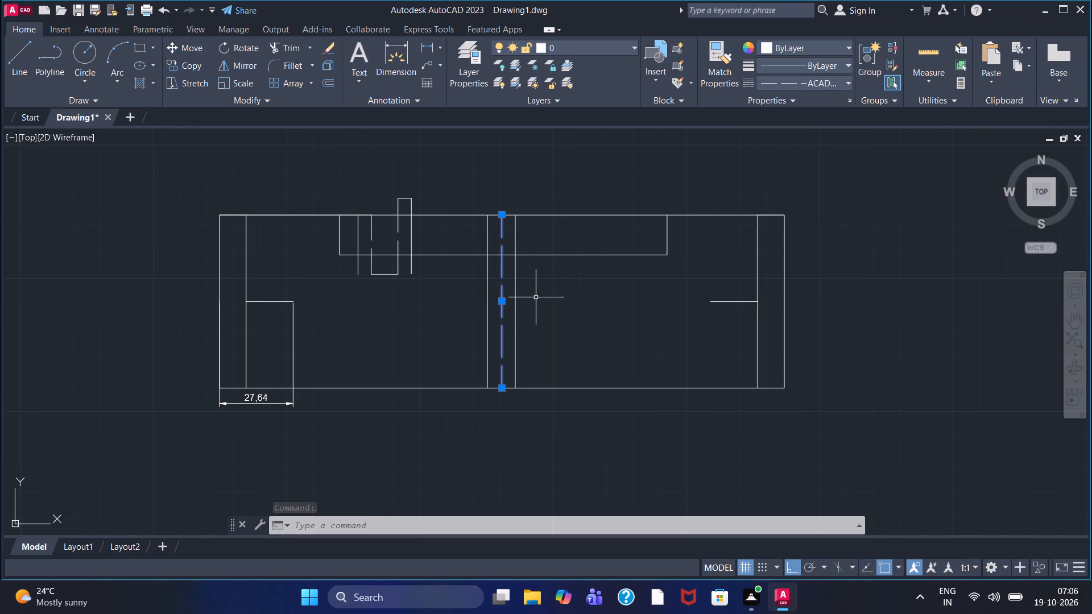
{"action": "key", "text": "Escape"}
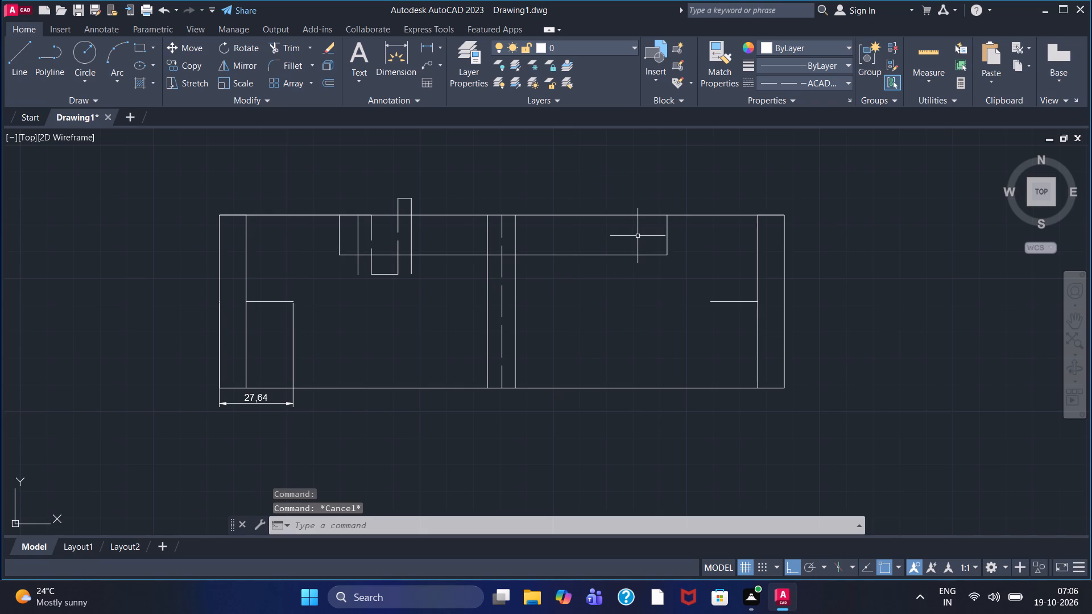
Make Continuous the current linetype.
{"action": "left_click", "coordinate": [299, 43]}
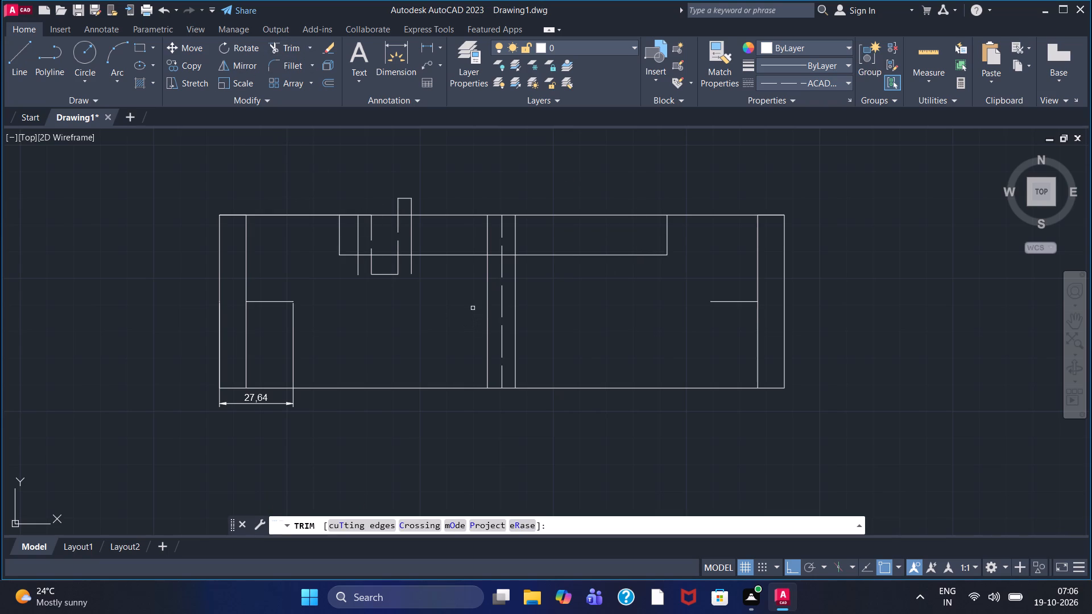
{"action": "left_click", "coordinate": [13, 56]}
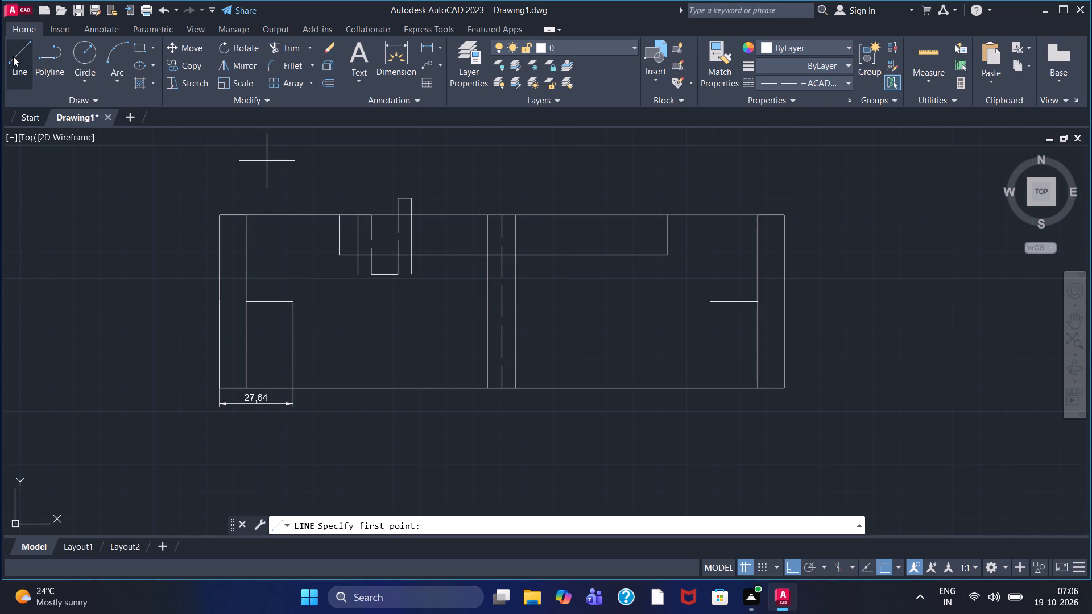
{"action": "left_click", "coordinate": [809, 82]}
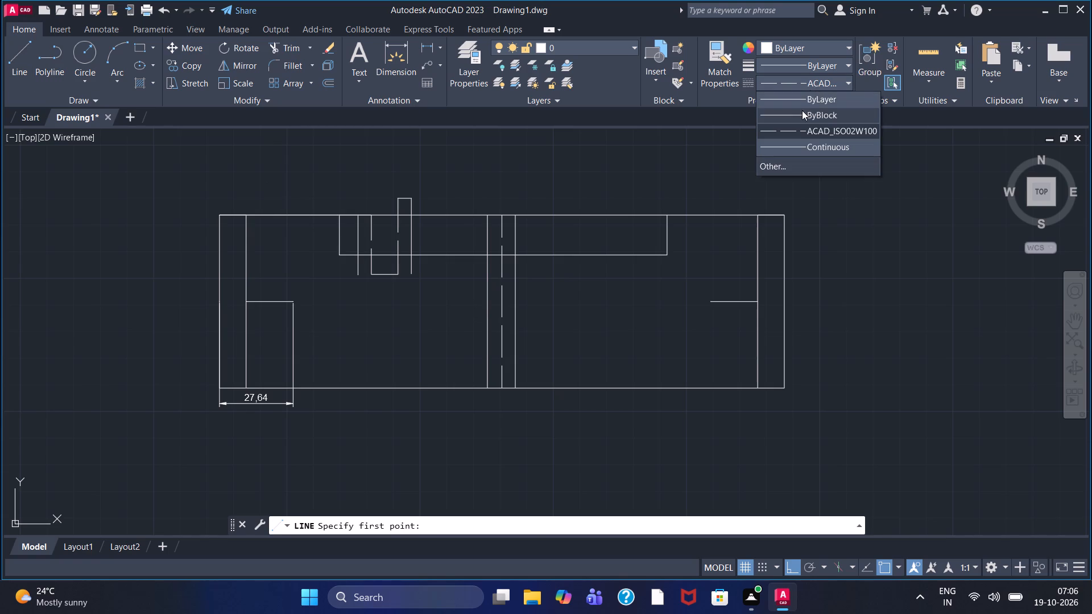
{"action": "left_click", "coordinate": [809, 148]}
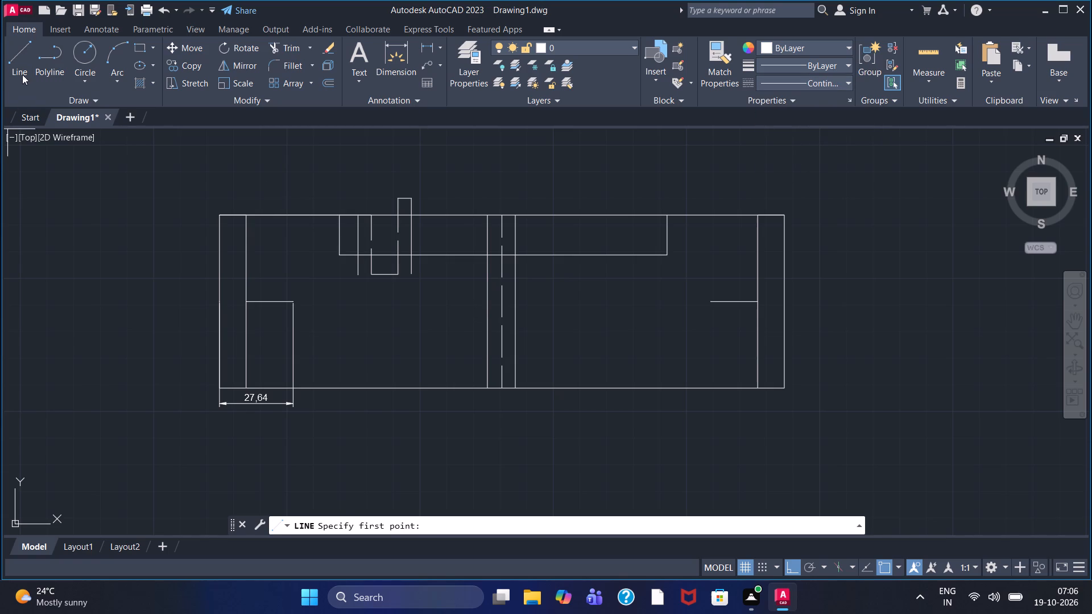
Draw a line from the top notch's lower-left corner down past the rectangle's bottom edge, continuing horizontally beyond the notch's right side.
{"action": "left_click", "coordinate": [22, 73]}
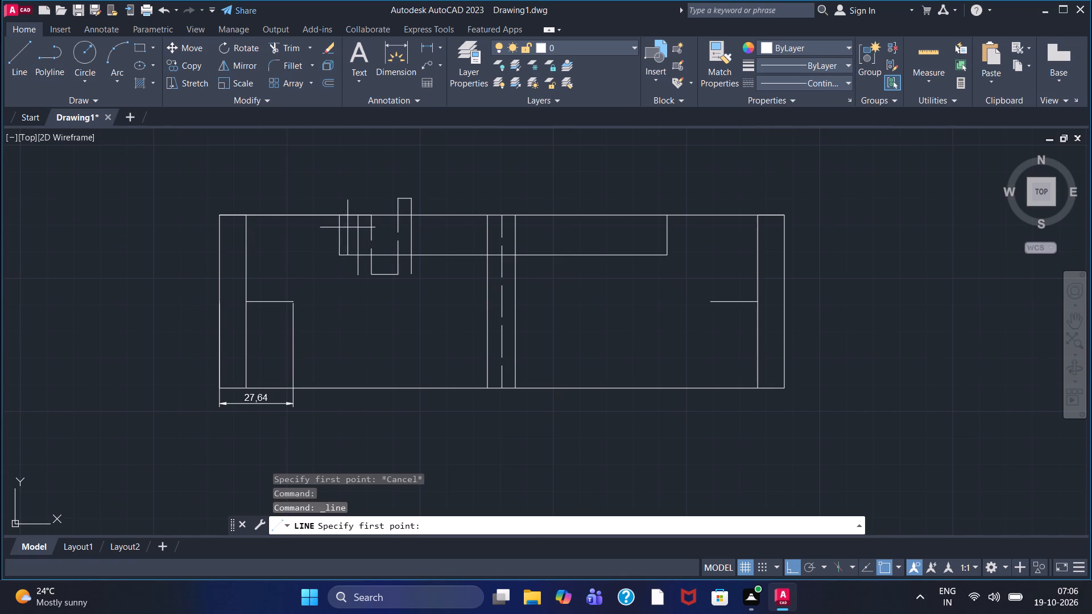
{"action": "left_click", "coordinate": [337, 255]}
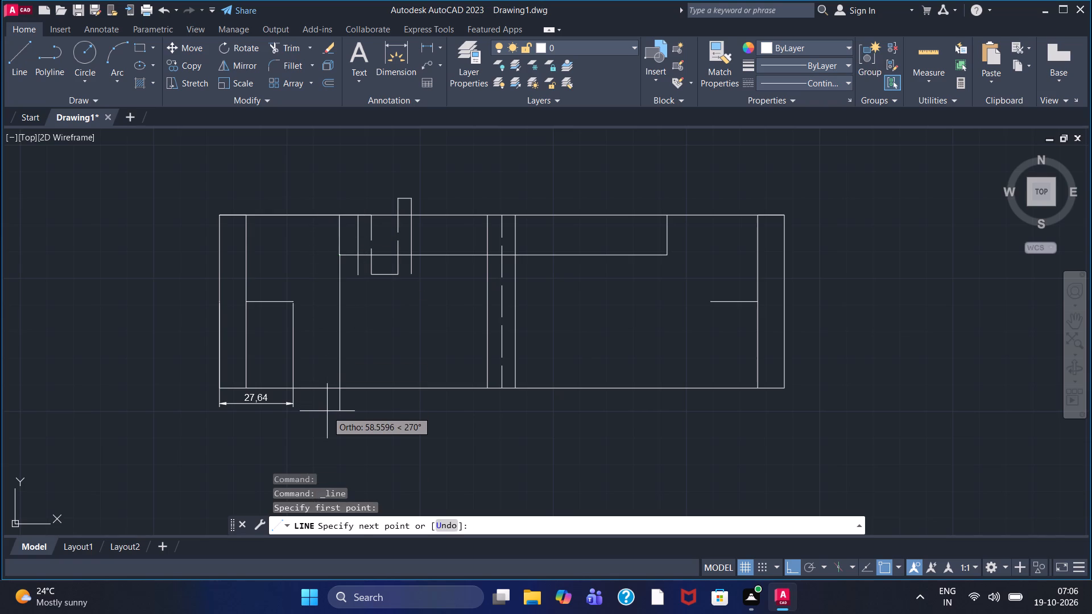
{"action": "left_click", "coordinate": [328, 408]}
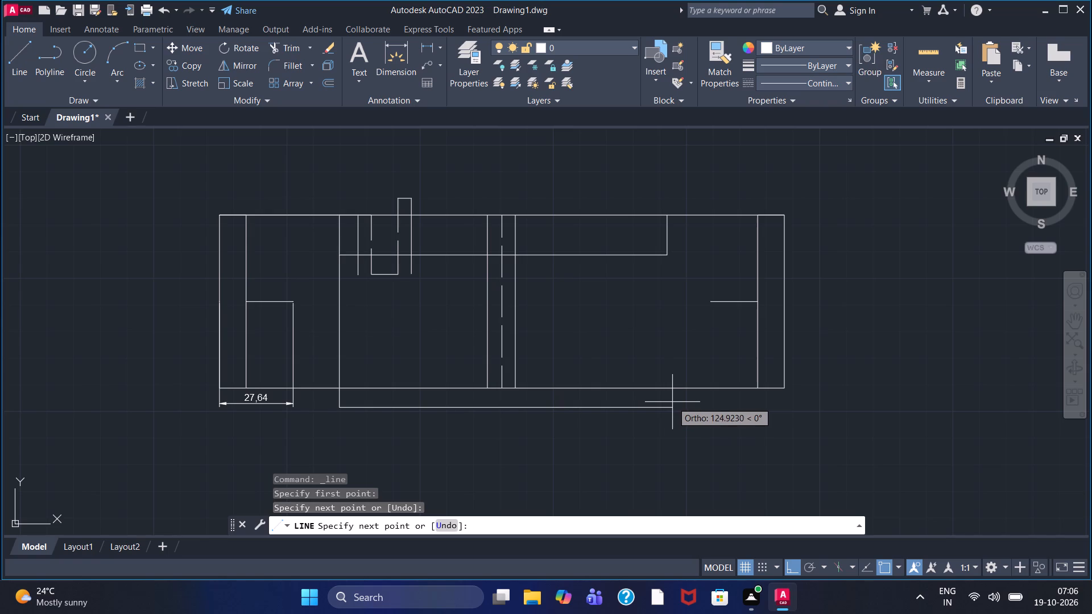
{"action": "left_click", "coordinate": [733, 404]}
{"action": "right_click", "coordinate": [733, 404]}
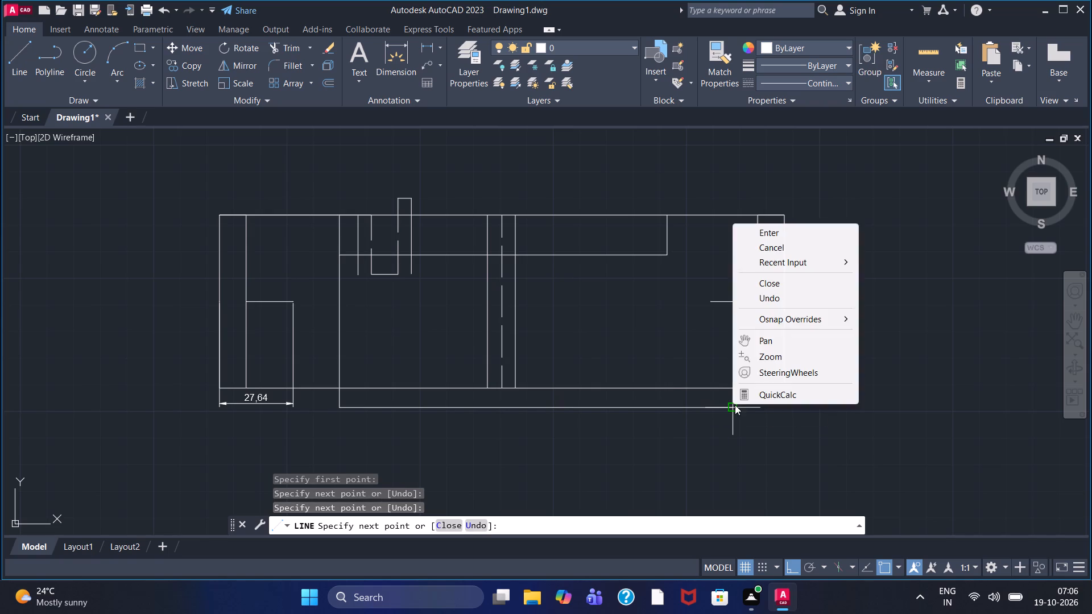
{"action": "left_click", "coordinate": [753, 235]}
Draw a vertical line from the top notch's lower-right corner down past the horizontal line below the rectangle.
{"action": "left_click", "coordinate": [22, 68]}
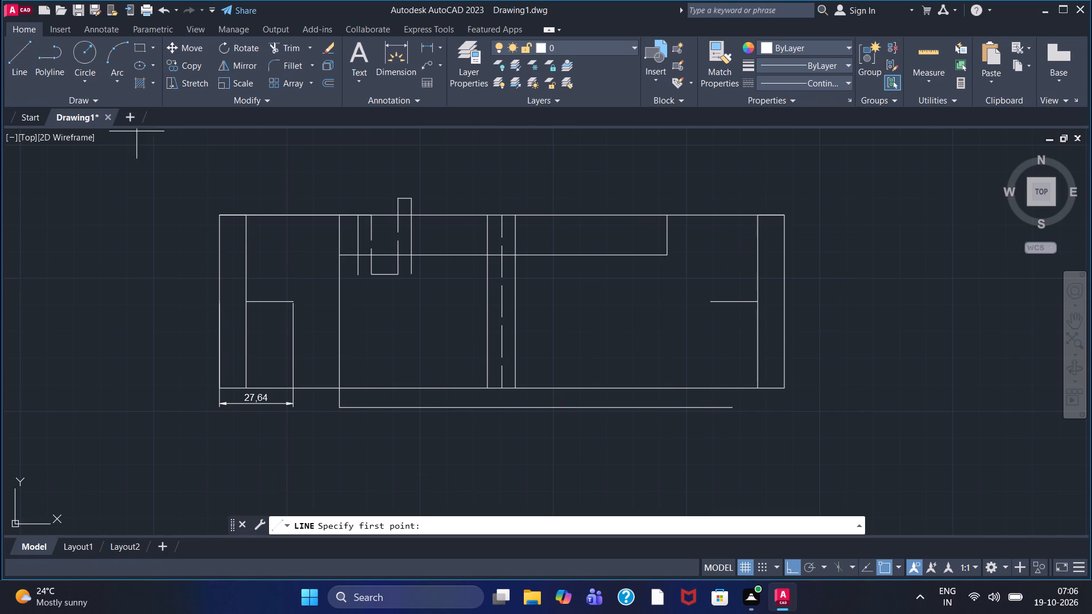
{"action": "left_click", "coordinate": [669, 253]}
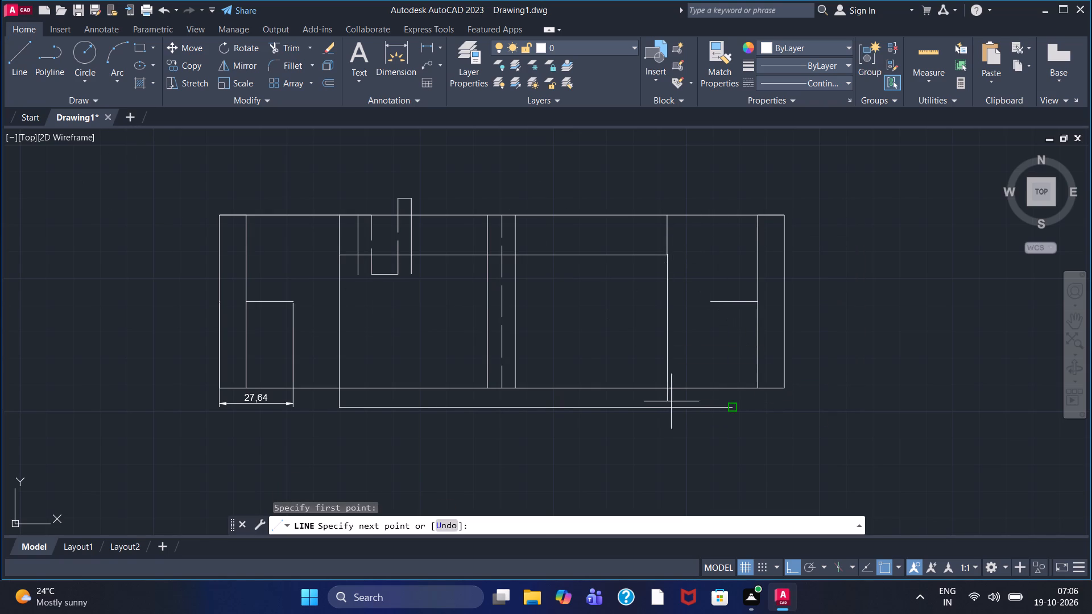
{"action": "left_click", "coordinate": [655, 435]}
{"action": "right_click", "coordinate": [646, 441]}
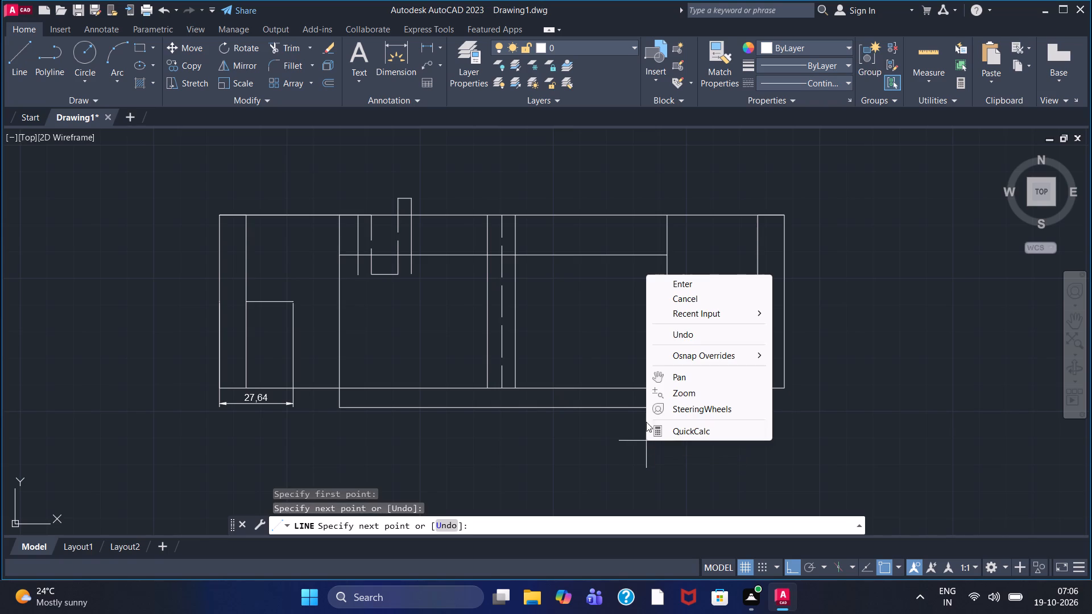
{"action": "left_click", "coordinate": [664, 287]}
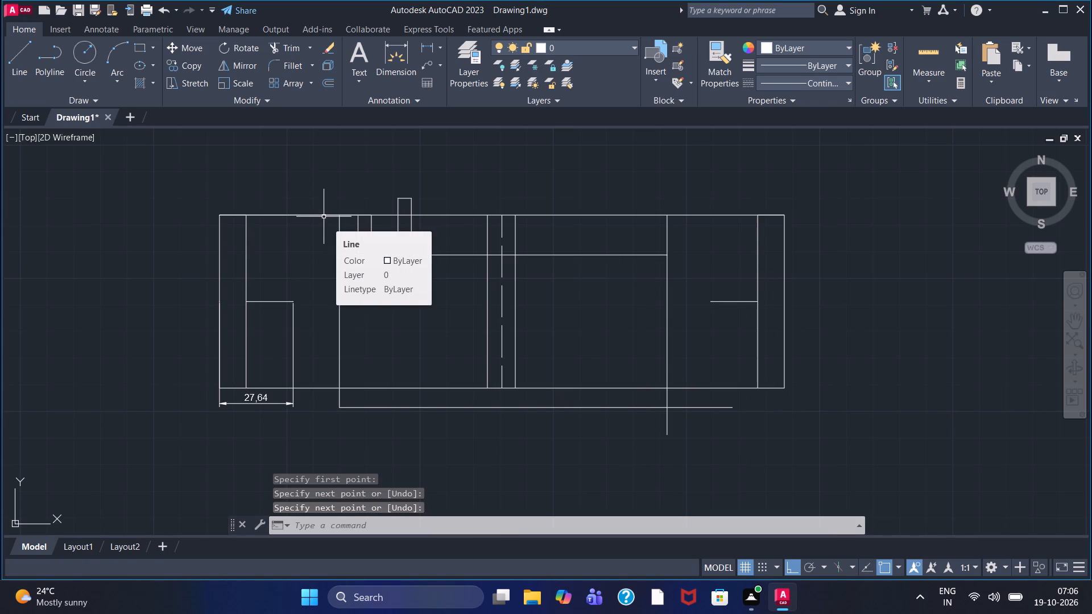
Trim both new vertical lines between the notch and the rectangle's bottom edge, plus the overhanging ends at the lower-right corner below it.
{"action": "left_click", "coordinate": [288, 48]}
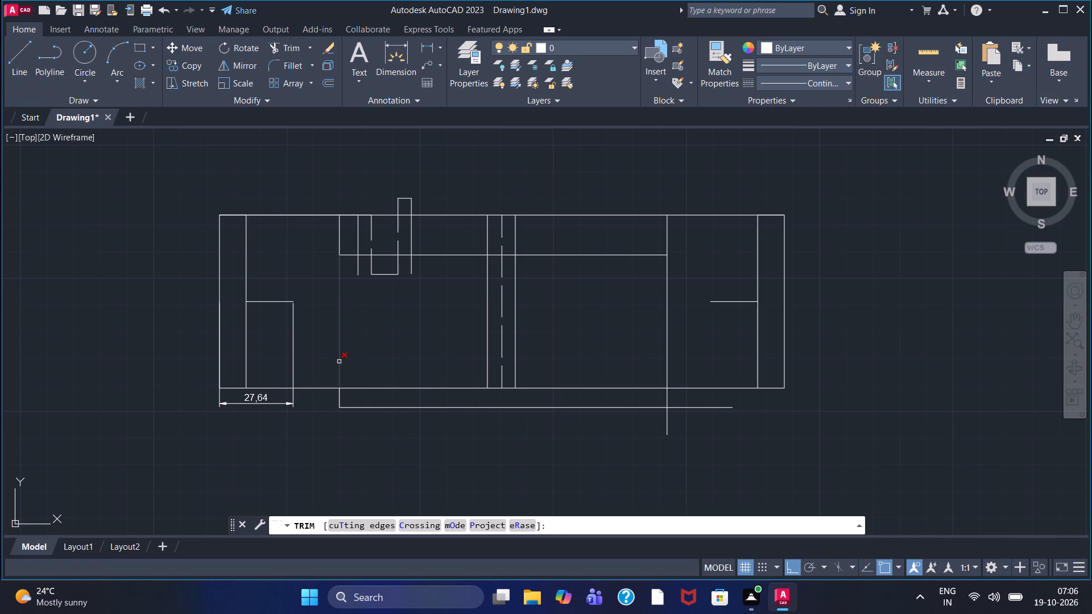
{"action": "left_click", "coordinate": [339, 362]}
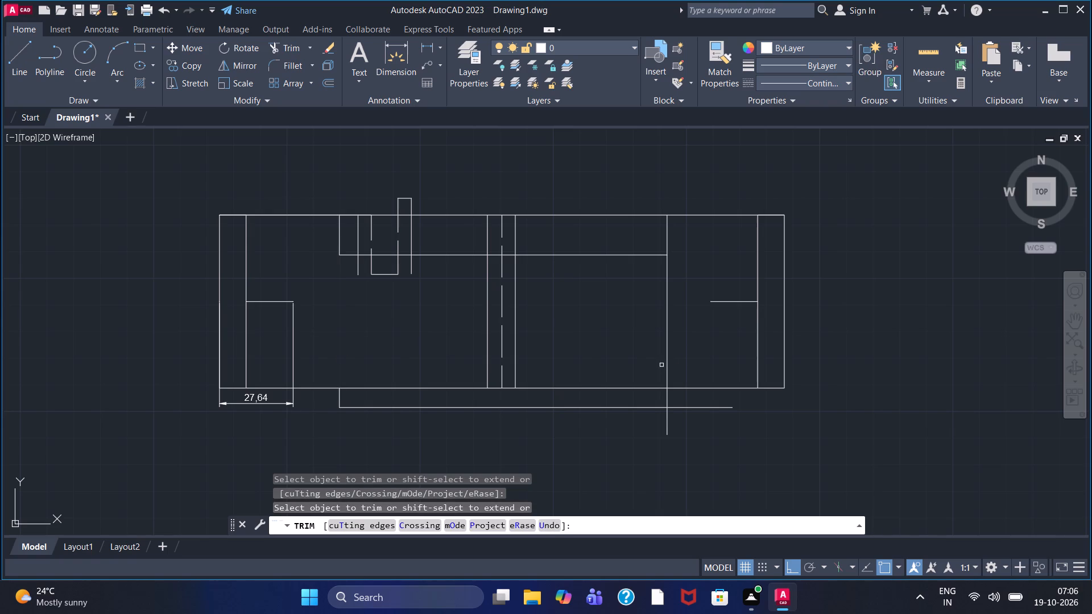
{"action": "left_click", "coordinate": [669, 360]}
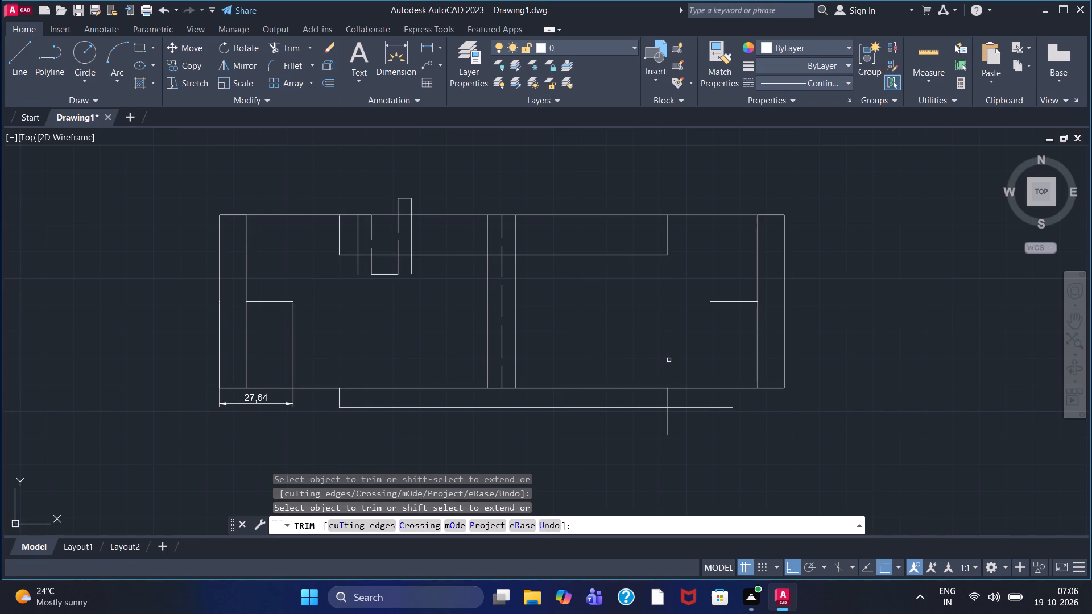
{"action": "left_click", "coordinate": [667, 428]}
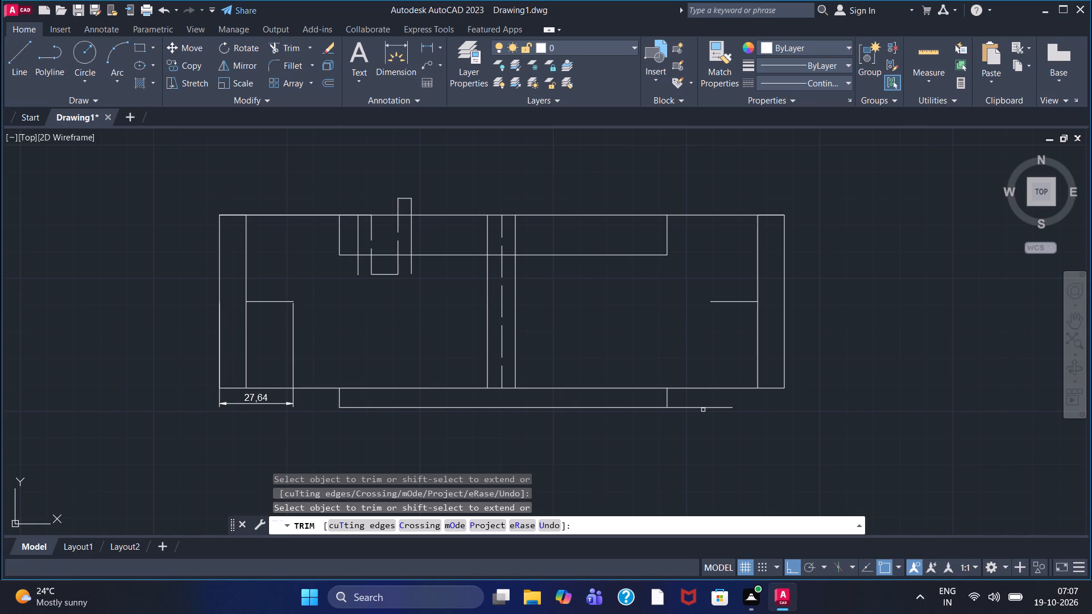
{"action": "left_click", "coordinate": [703, 408]}
From the bottom edge, in line with the top notch's left side, draw a line 15 up, continuing horizontally past the notch's right side.
{"action": "left_click", "coordinate": [16, 65]}
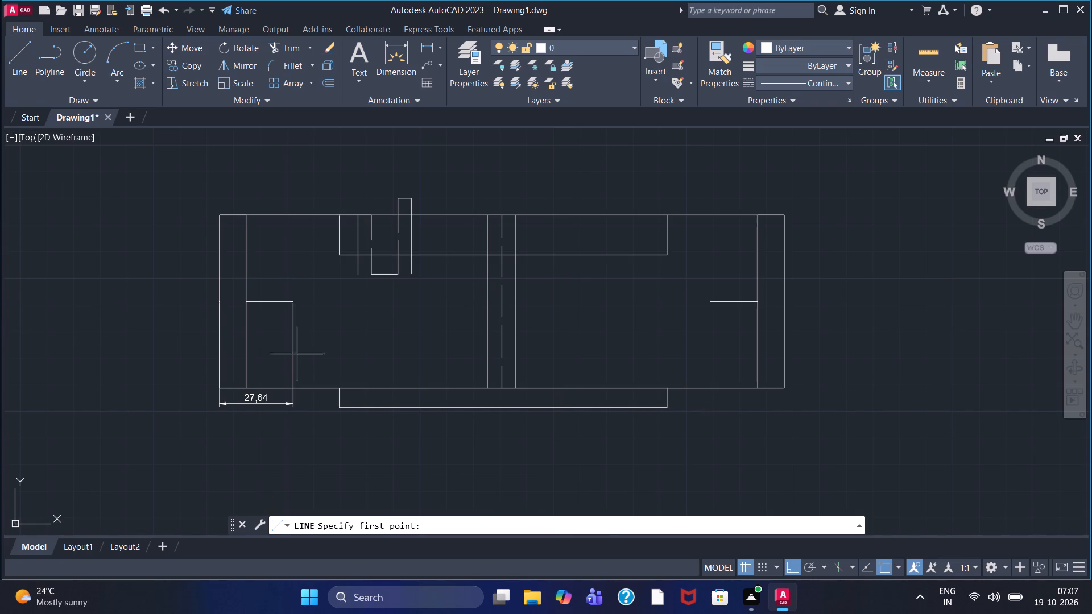
{"action": "left_click", "coordinate": [340, 389]}
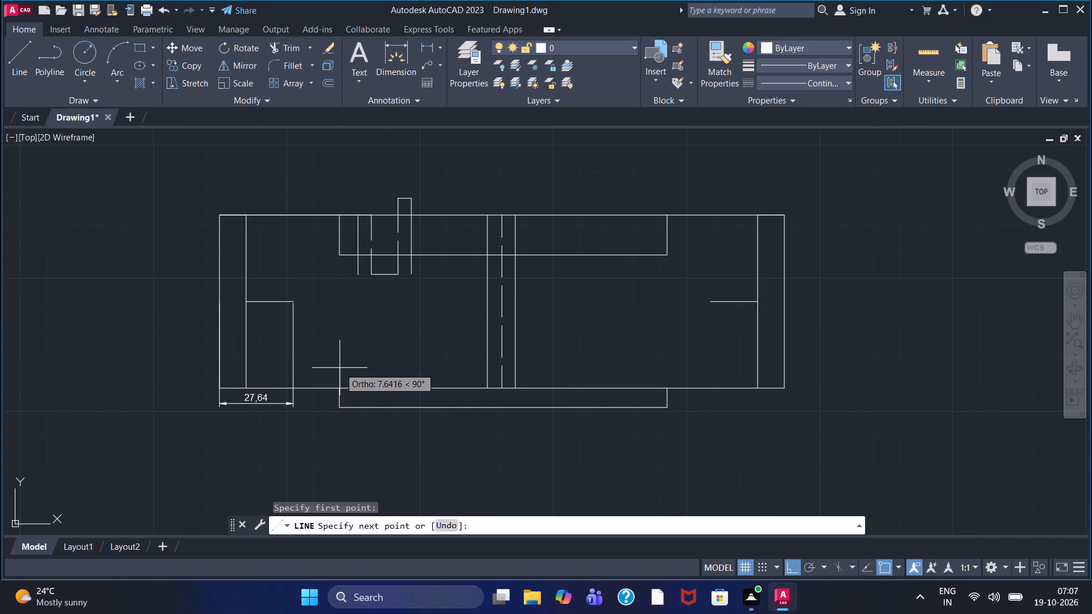
{"action": "type", "text": "15"}
{"action": "key", "text": "Return"}
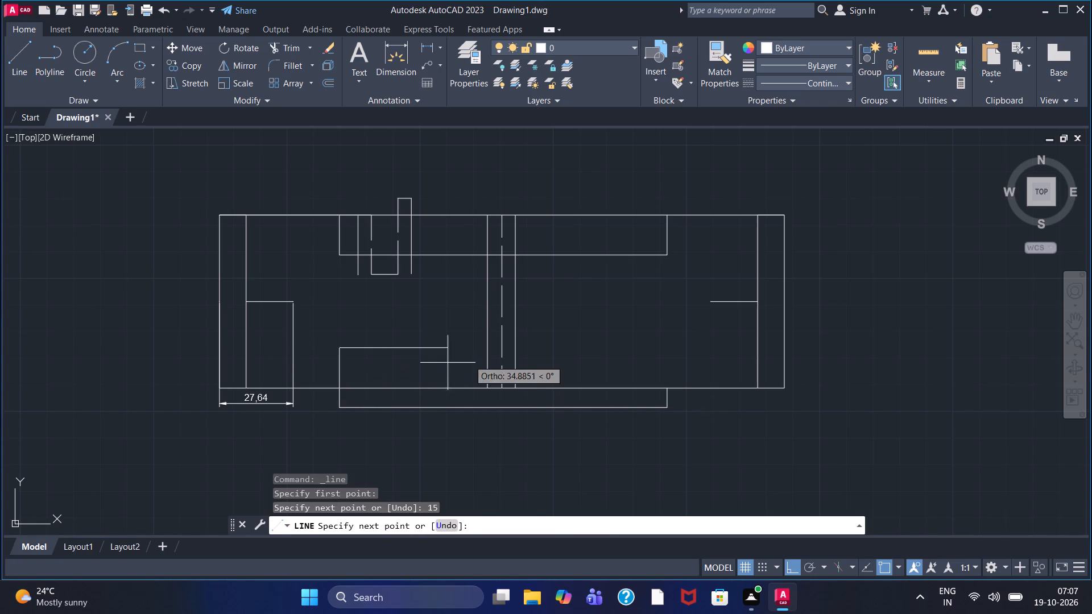
{"action": "left_click", "coordinate": [686, 346]}
{"action": "right_click", "coordinate": [686, 346]}
{"action": "left_click", "coordinate": [706, 353]}
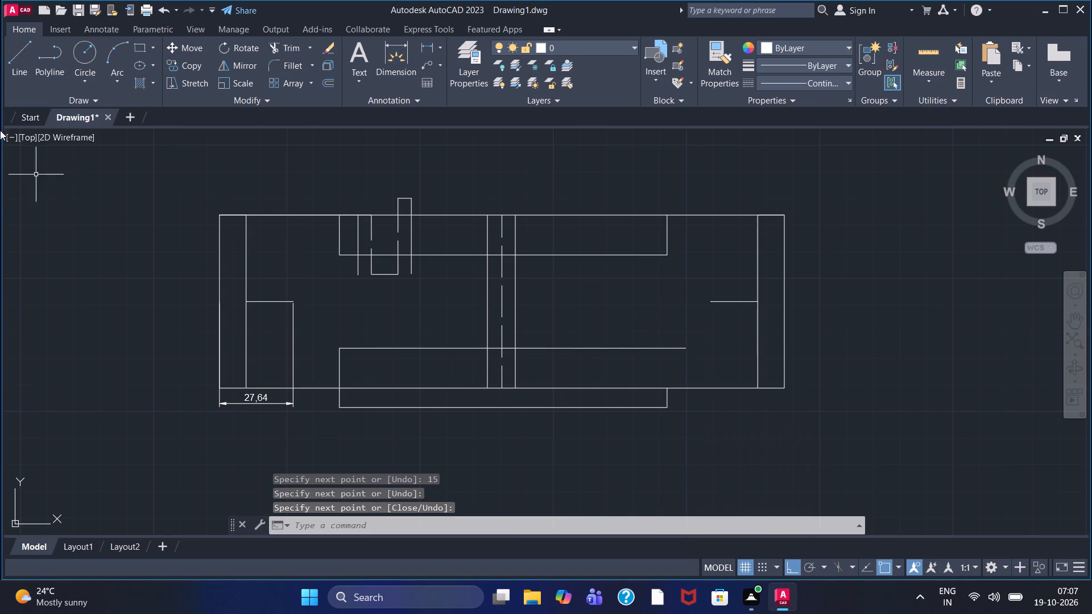
Draw a vertical line from the bottom edge, in line with the top notch's right side, up past the new horizontal line.
{"action": "left_click", "coordinate": [17, 68]}
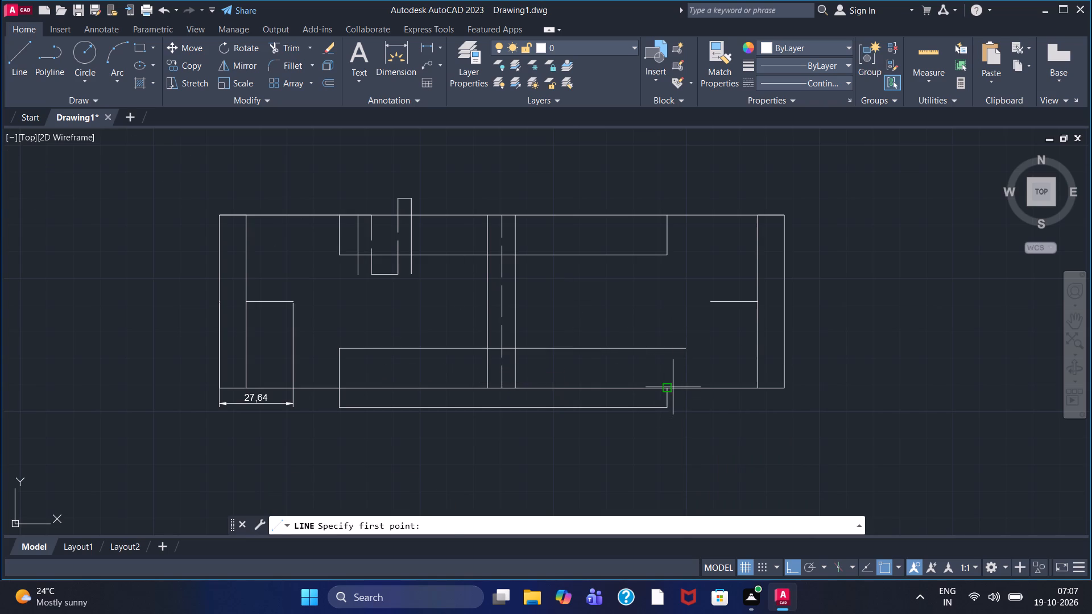
{"action": "left_click", "coordinate": [673, 387]}
{"action": "left_click", "coordinate": [663, 320]}
{"action": "right_click", "coordinate": [663, 320]}
{"action": "left_click", "coordinate": [680, 326]}
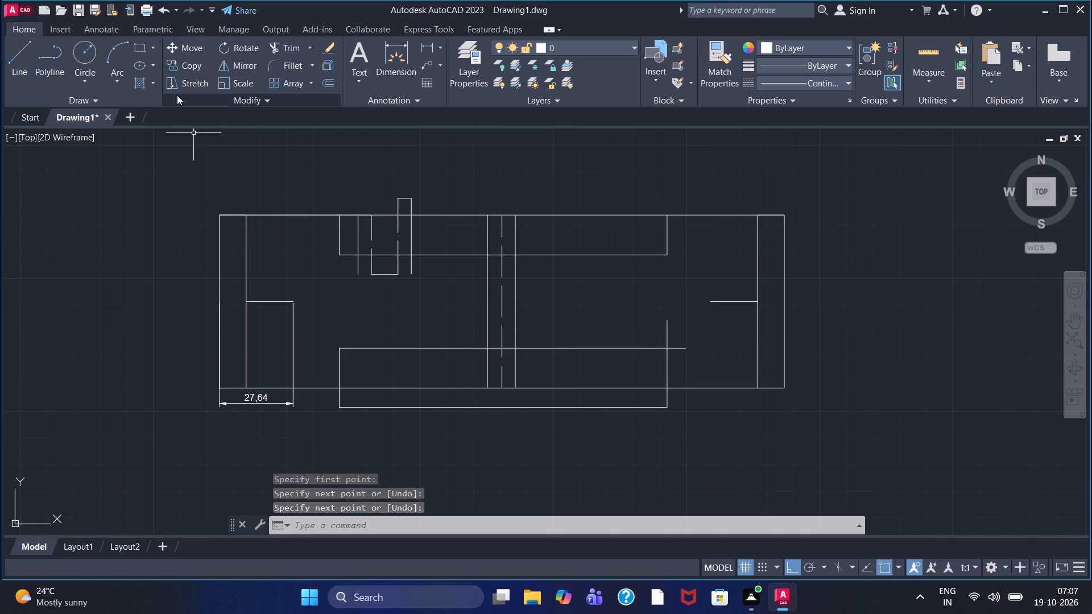
Trim the overhanging ends at the bottom notch's upper-right corner and remove the helper lines below the rectangle's bottom edge.
{"action": "left_click", "coordinate": [278, 50]}
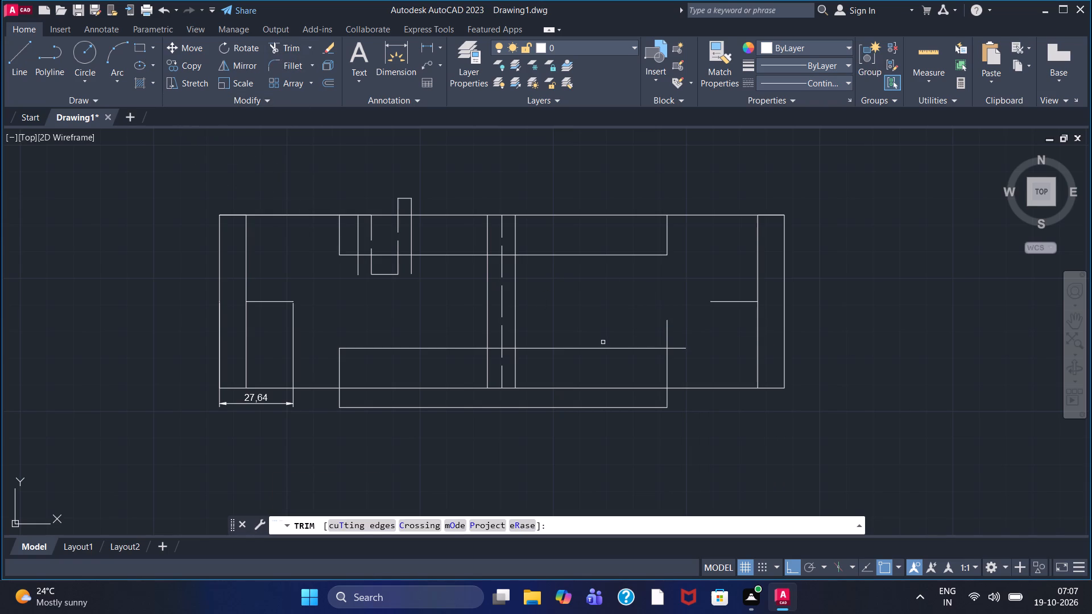
{"action": "left_click", "coordinate": [669, 330]}
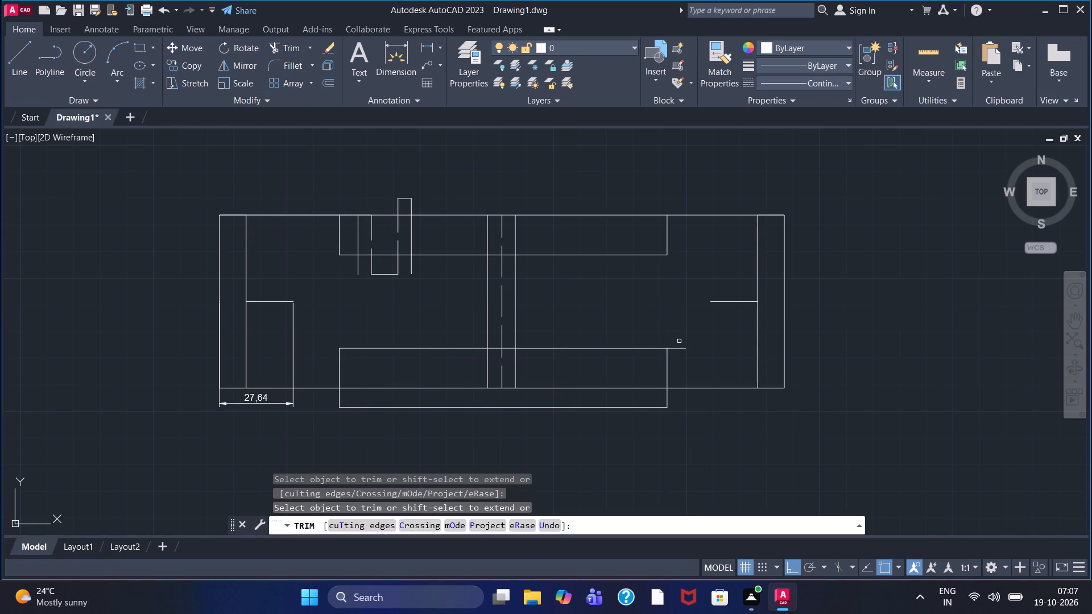
{"action": "left_click", "coordinate": [681, 349]}
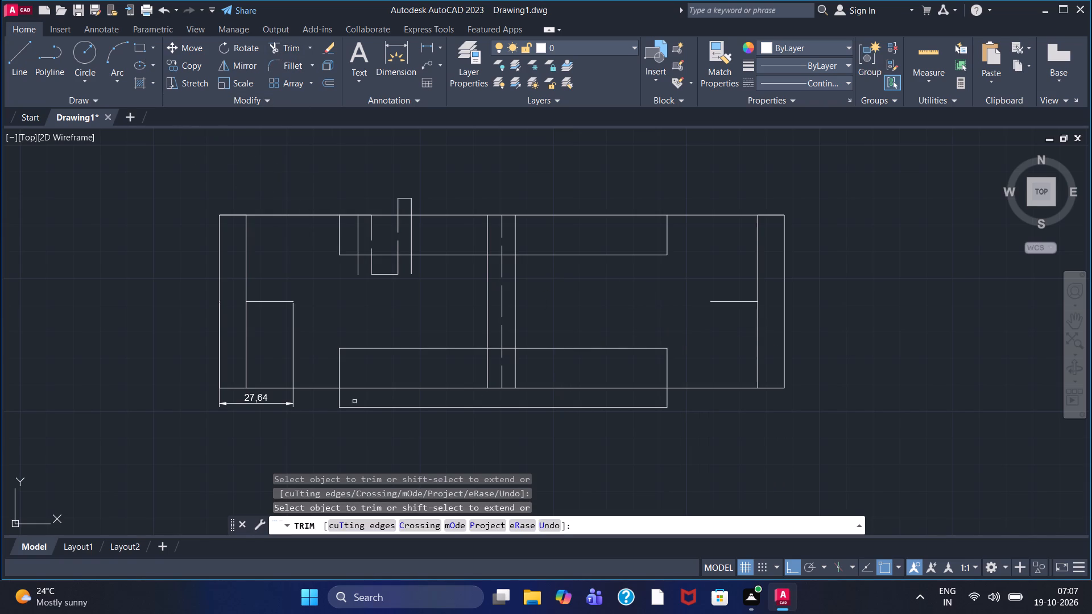
{"action": "left_click", "coordinate": [337, 401]}
{"action": "left_click", "coordinate": [348, 407]}
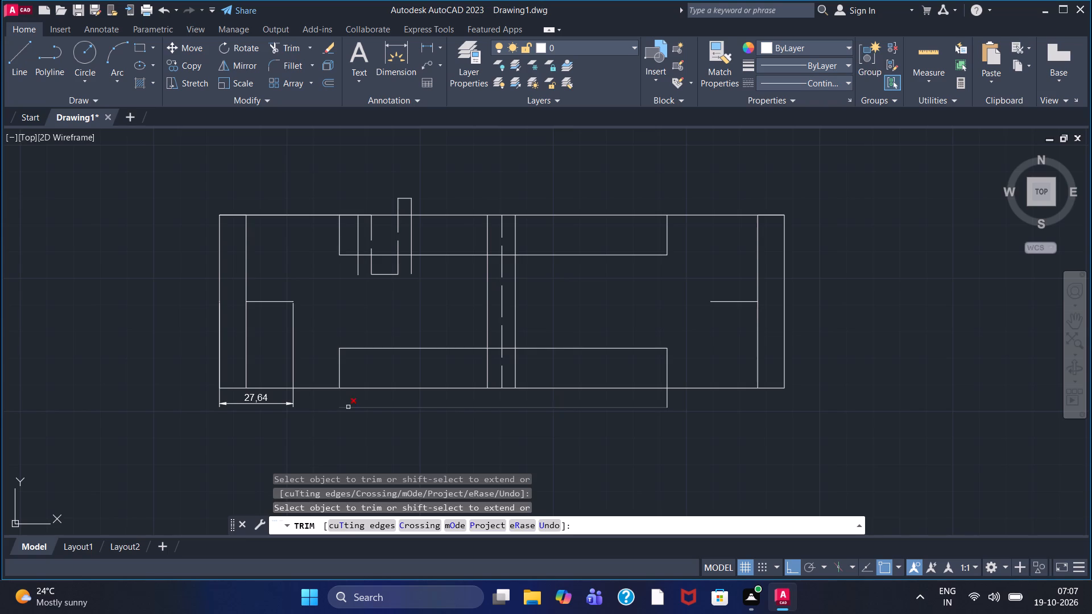
{"action": "left_click", "coordinate": [669, 401]}
Trim the two solid central vertical lines between the top and bottom notches.
{"action": "left_click", "coordinate": [488, 317]}
{"action": "left_click", "coordinate": [516, 309]}
Trim the four vertical lines left of the central strip below the top notch's lower edge, and remove the short line joining the dashed pair.
{"action": "scroll", "coordinate": [380, 277], "scroll_direction": "up", "scroll_amount": 2}
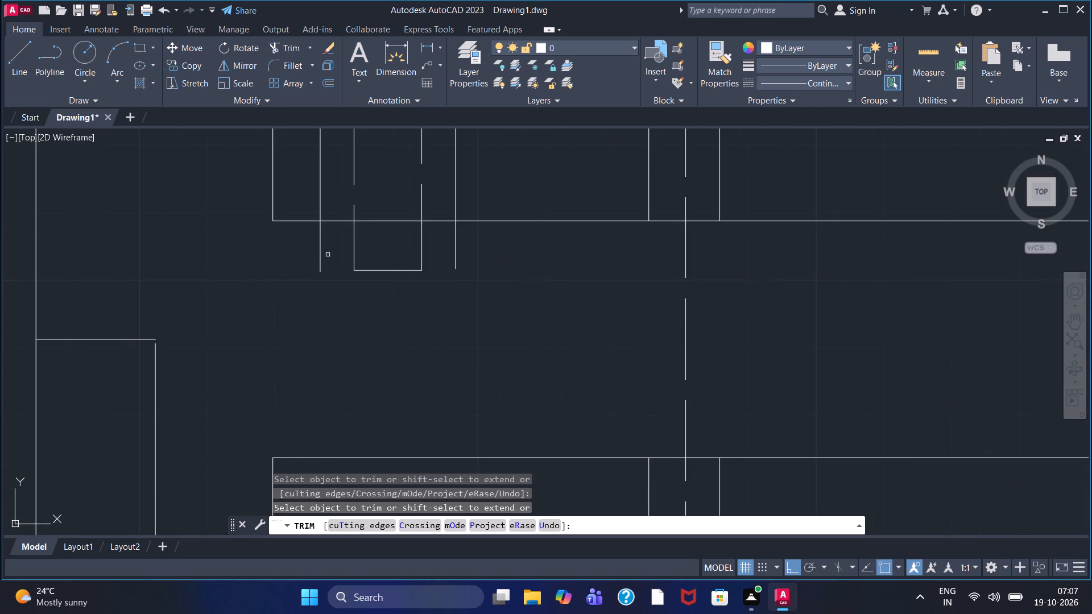
{"action": "left_click", "coordinate": [320, 250]}
{"action": "left_click", "coordinate": [354, 255]}
{"action": "left_click", "coordinate": [369, 269]}
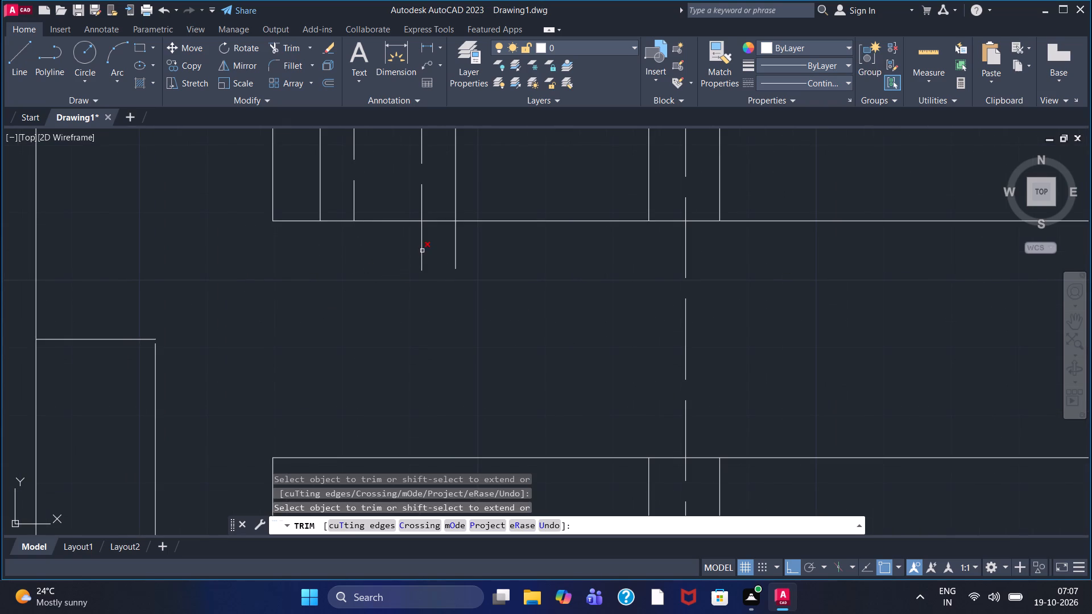
{"action": "left_click", "coordinate": [422, 251]}
{"action": "left_click", "coordinate": [456, 255]}
Remove the two vertical stubs and the short joining line projecting above the rectangle's top edge over the dashed pair.
{"action": "scroll", "coordinate": [453, 260], "scroll_direction": "down", "scroll_amount": 1}
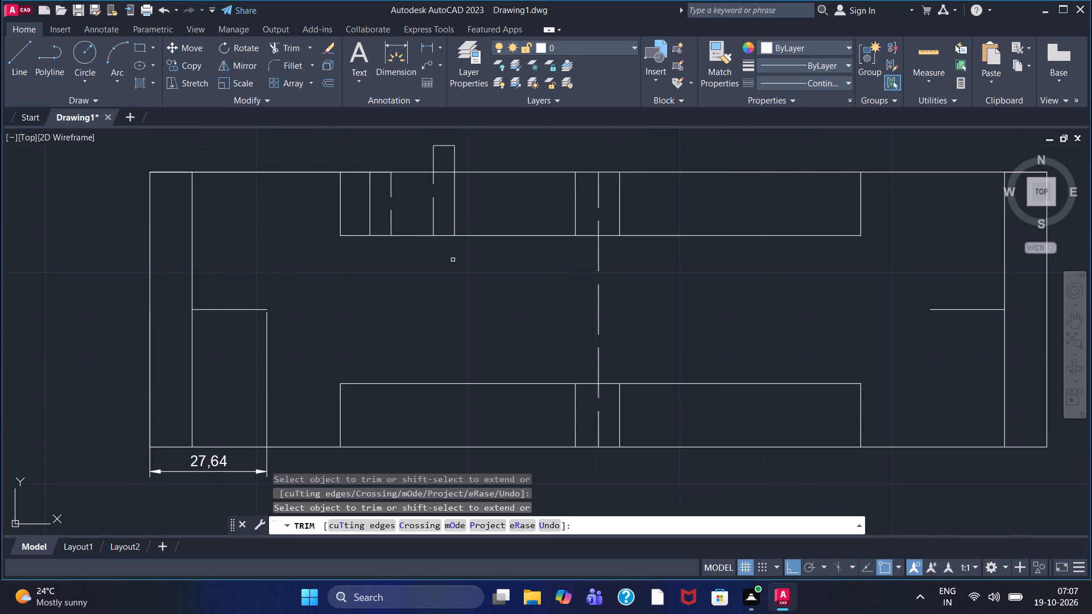
{"action": "scroll", "coordinate": [453, 260], "scroll_direction": "down", "scroll_amount": 1}
{"action": "scroll", "coordinate": [463, 178], "scroll_direction": "up", "scroll_amount": 2}
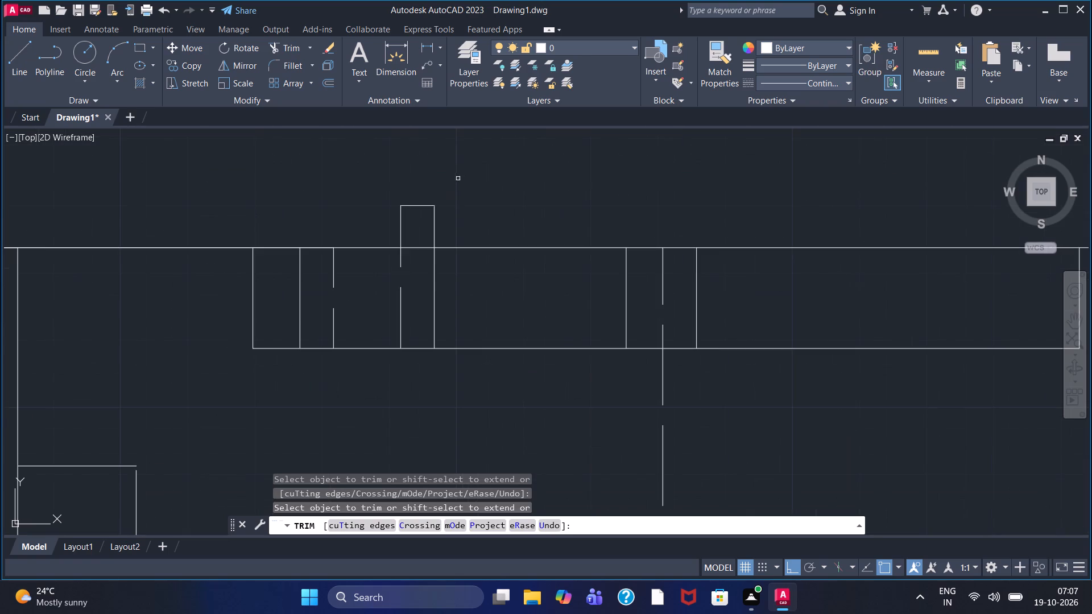
{"action": "left_click", "coordinate": [399, 234]}
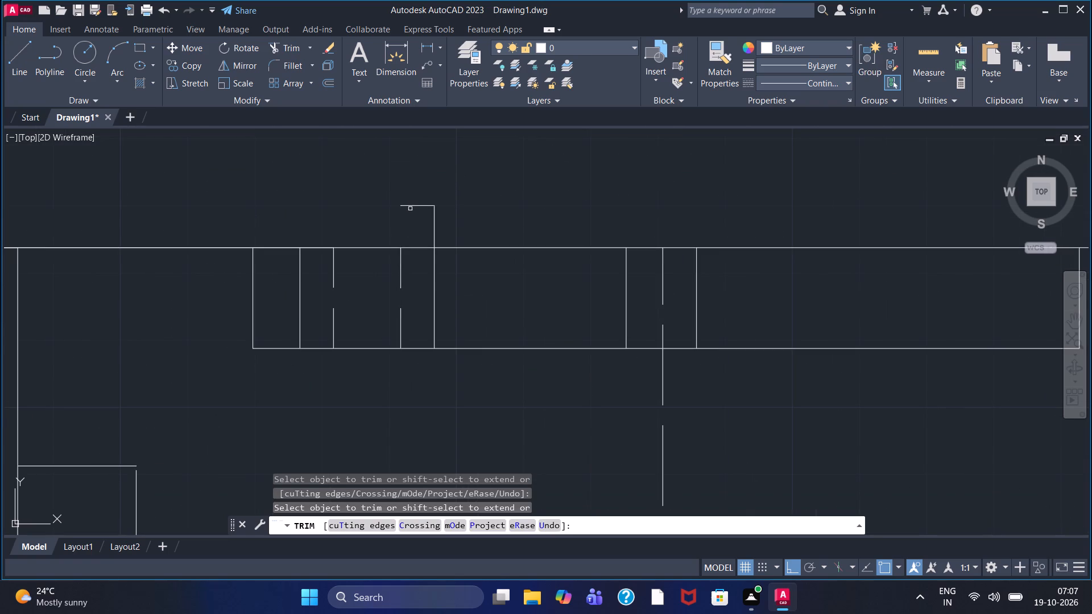
{"action": "left_click", "coordinate": [412, 205]}
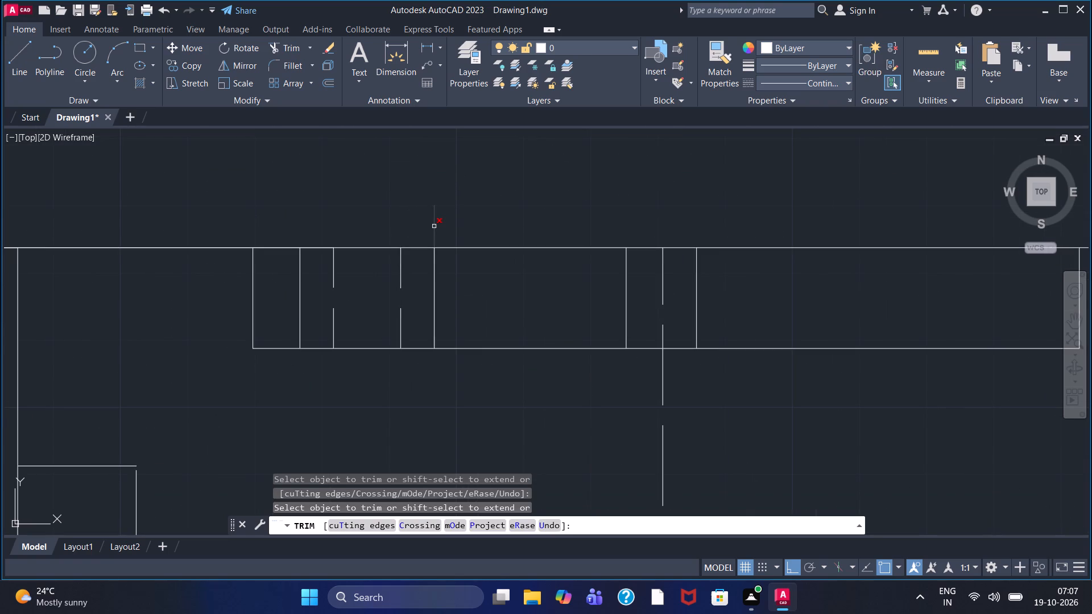
{"action": "double_click", "coordinate": [434, 226]}
Add a linear dimension above the top edge from the left line group's rightmost solid line to the central strip's left line.
{"action": "scroll", "coordinate": [587, 291], "scroll_direction": "down", "scroll_amount": 2}
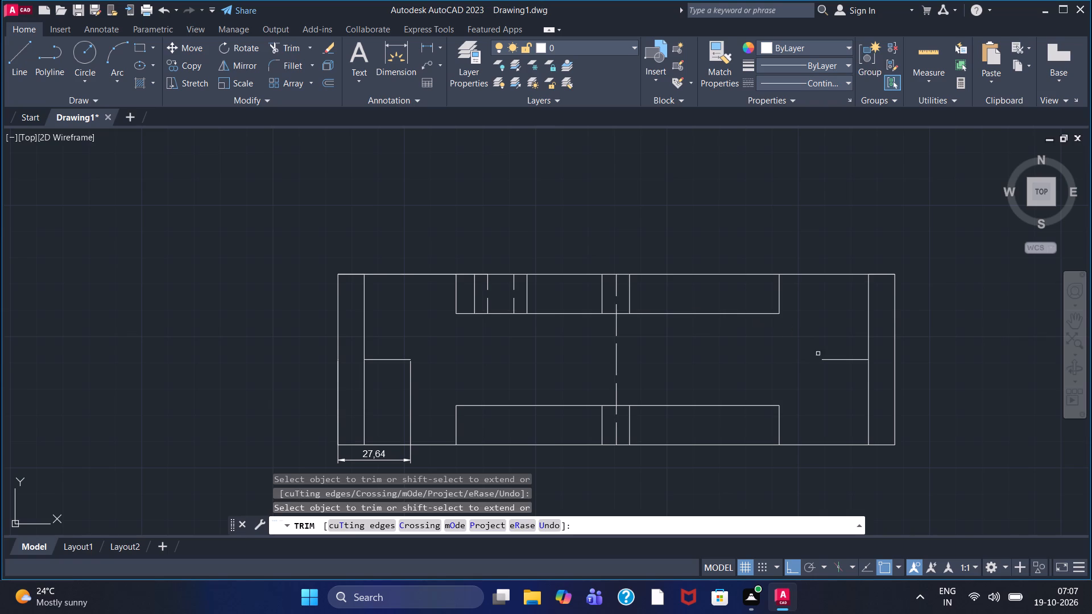
{"action": "middle_click_drag", "start_coordinate": [769, 352], "coordinate": [676, 358]}
{"action": "scroll", "coordinate": [630, 339], "scroll_direction": "up", "scroll_amount": 1}
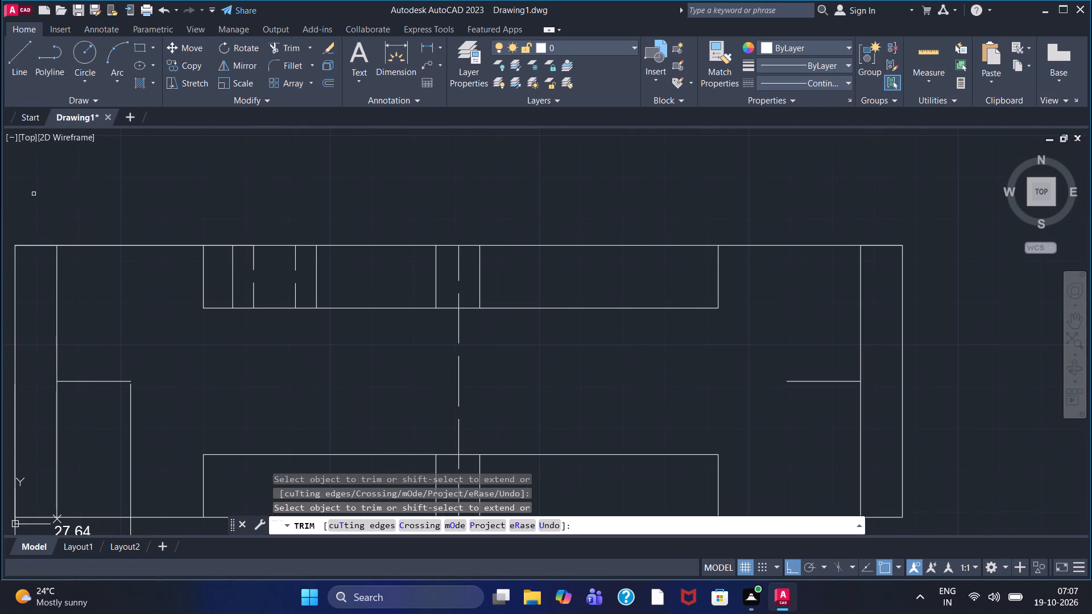
{"action": "left_click", "coordinate": [16, 75]}
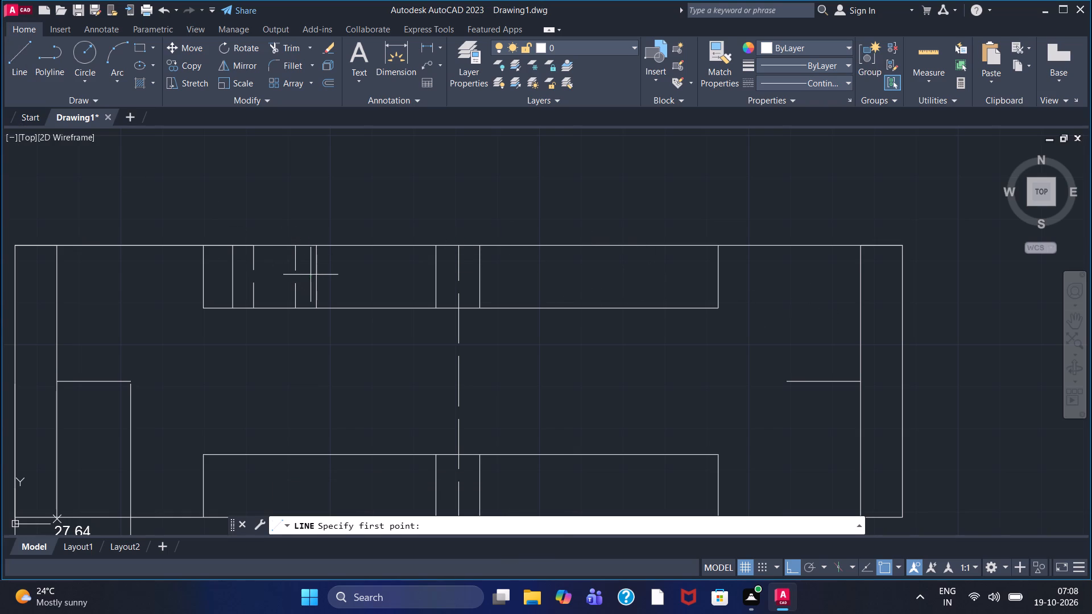
{"action": "left_click", "coordinate": [421, 44]}
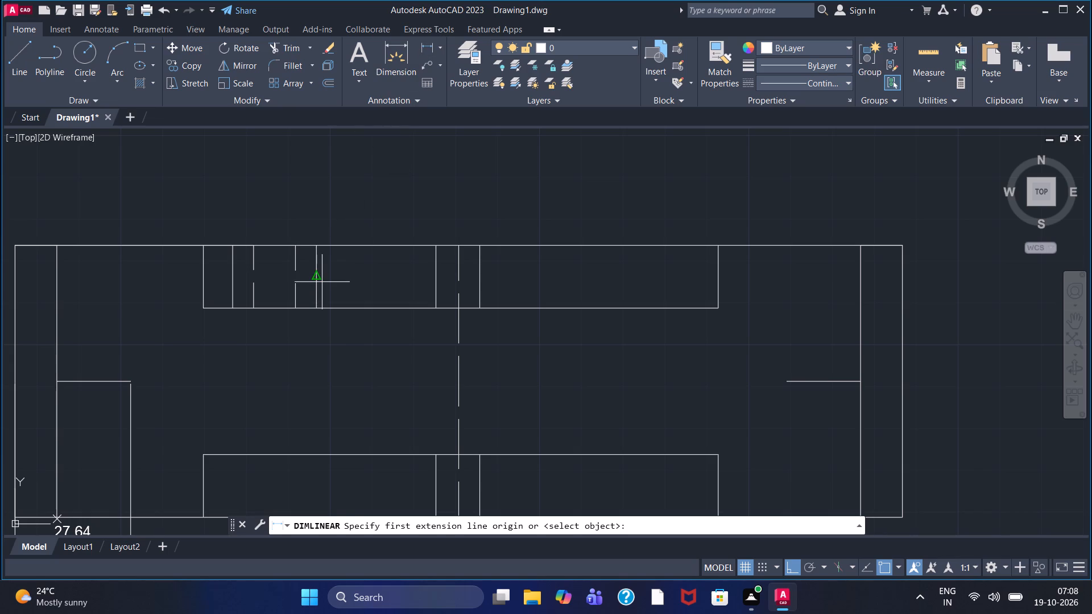
{"action": "left_click", "coordinate": [316, 277]}
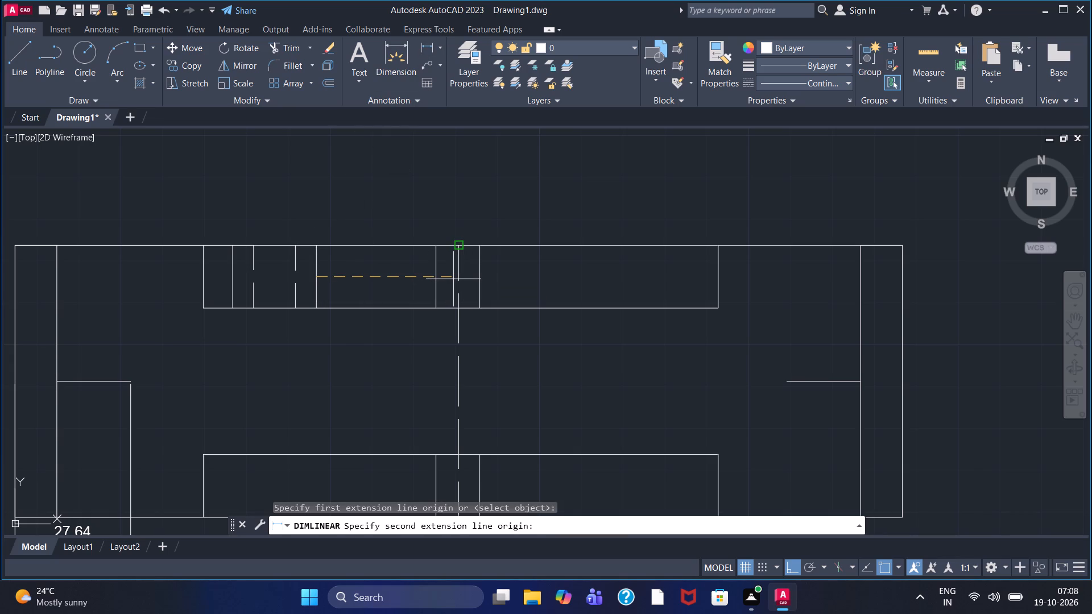
{"action": "left_click", "coordinate": [439, 280]}
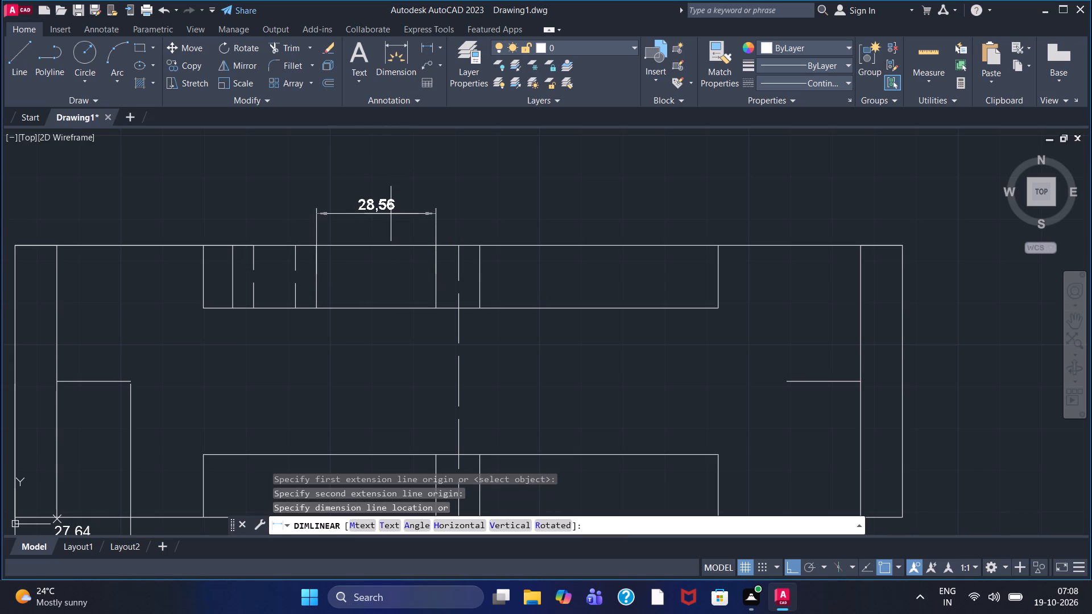
{"action": "left_click", "coordinate": [391, 214]}
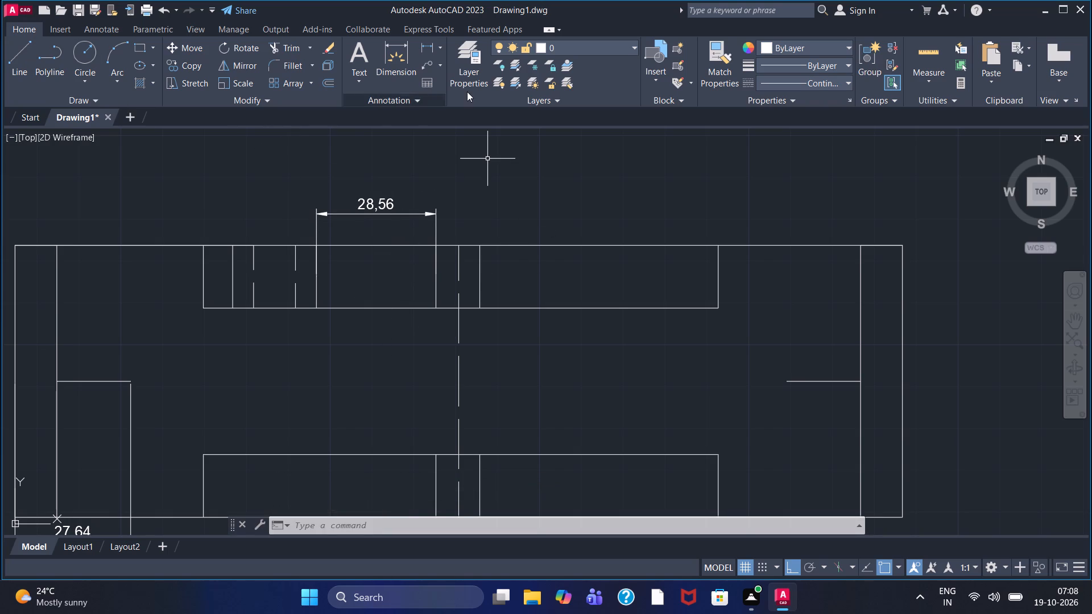
Draw a 28.56 horizontal line rightward from the midpoint of the central strip's right line, continuing vertically up past the top edge.
{"action": "left_click", "coordinate": [33, 48]}
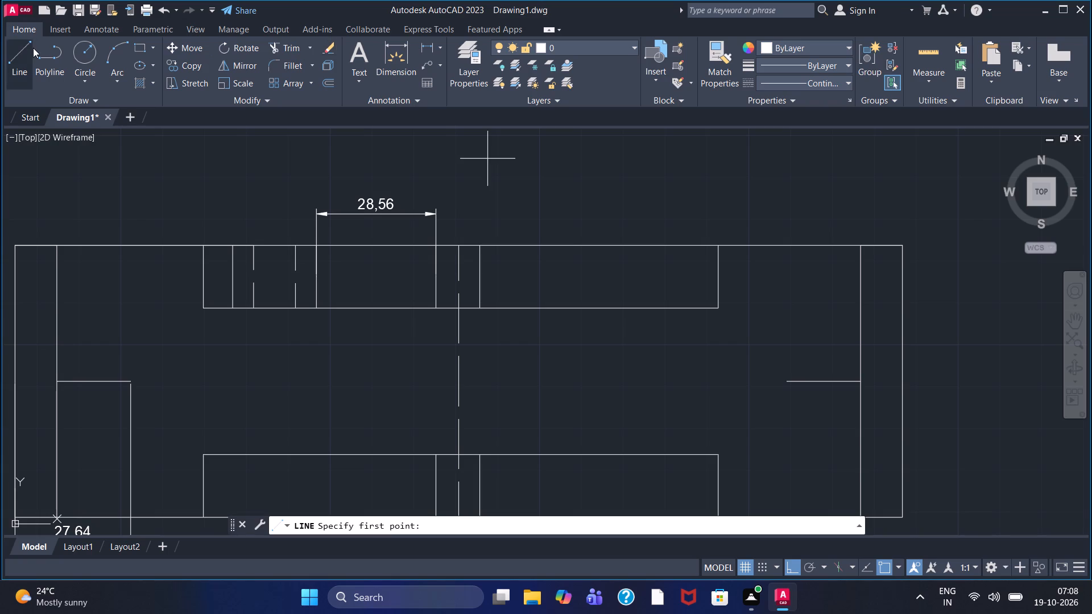
{"action": "left_click", "coordinate": [481, 280]}
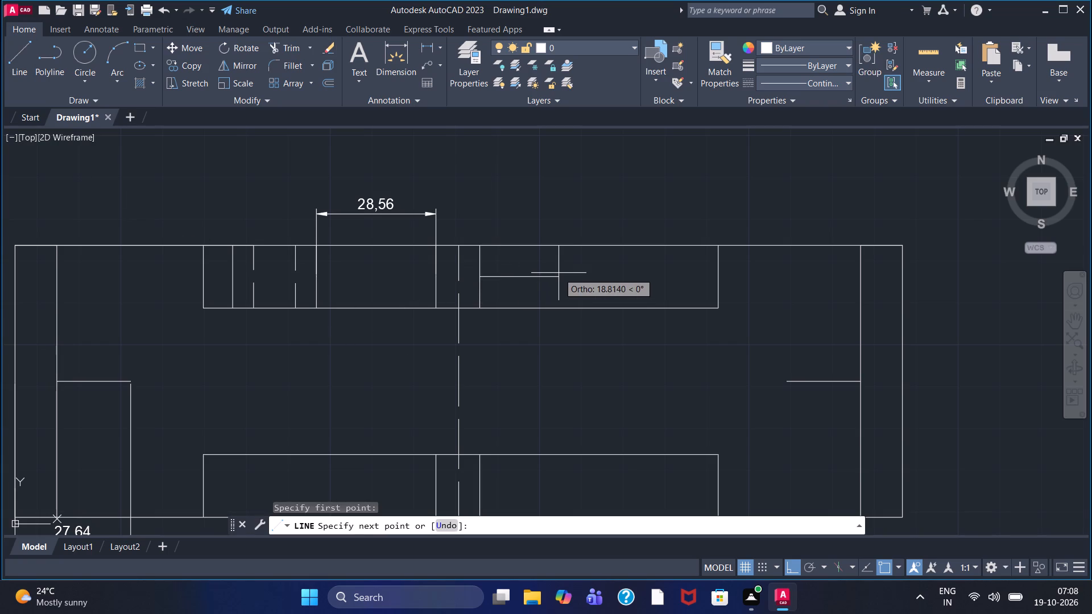
{"action": "type", "text": "28.56"}
{"action": "key", "text": "Return"}
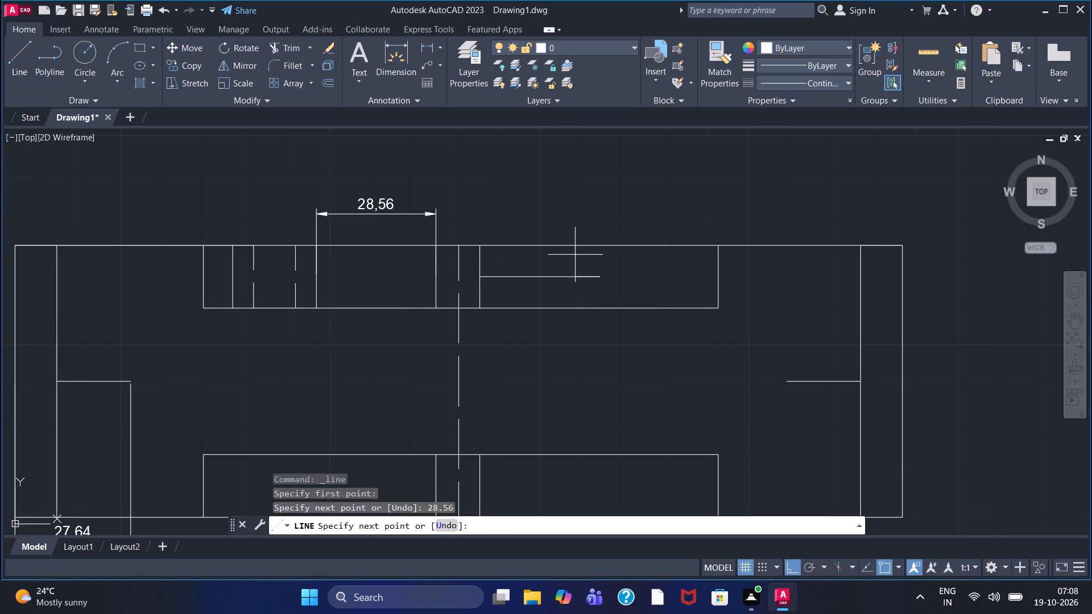
{"action": "left_click", "coordinate": [601, 216]}
{"action": "right_click", "coordinate": [601, 216]}
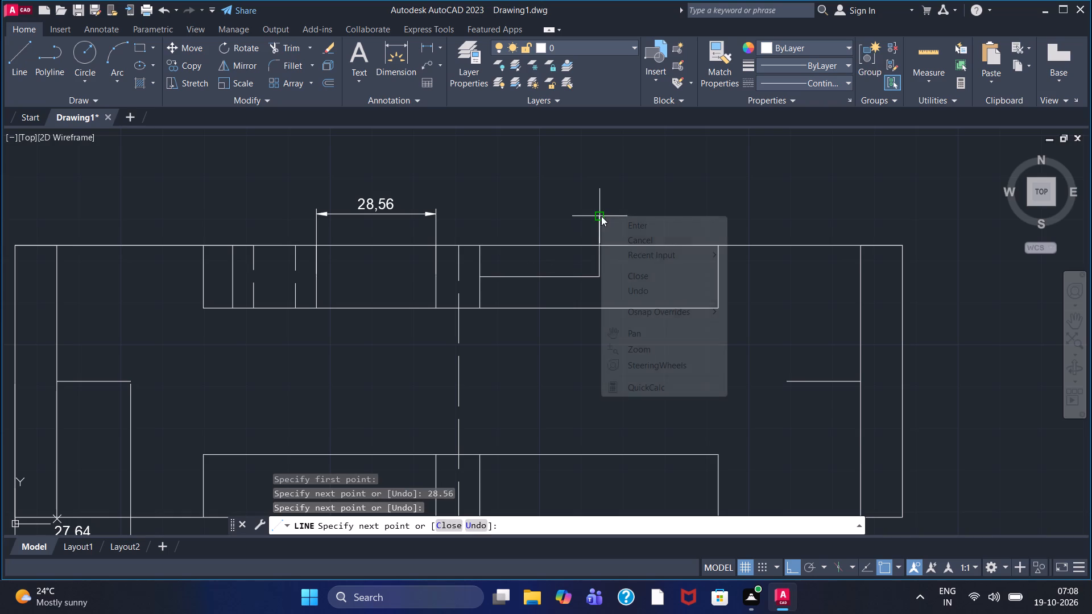
{"action": "left_click", "coordinate": [622, 223]}
Extend the upright with a line from its lower end down past the top notch's lower edge, and trim away the horizontal helper line.
{"action": "left_click", "coordinate": [28, 62]}
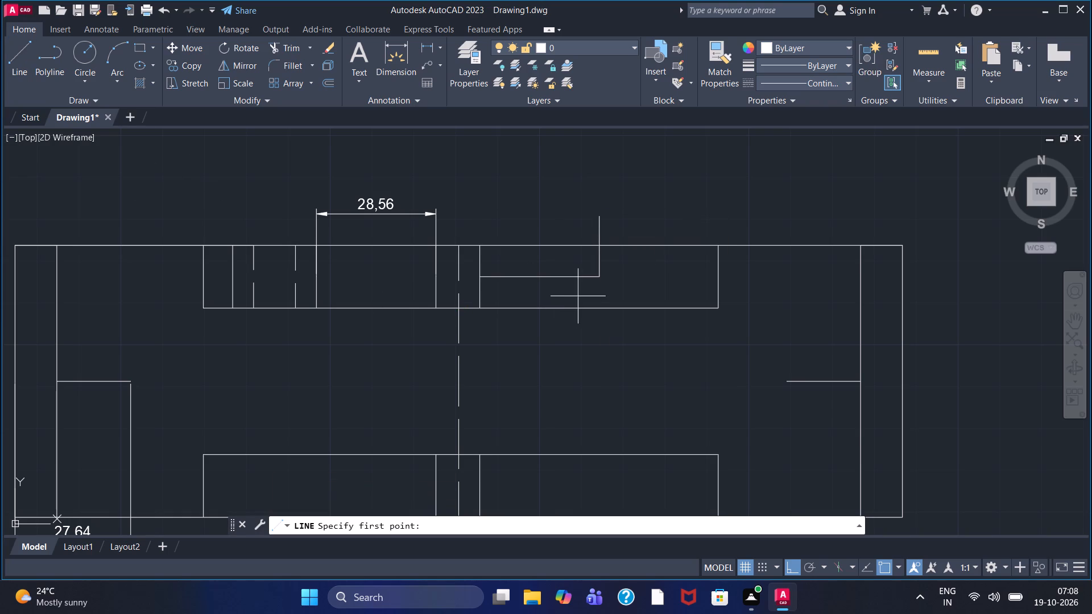
{"action": "left_click_drag", "start_coordinate": [599, 276], "coordinate": [599, 281]}
{"action": "left_click", "coordinate": [602, 340]}
{"action": "right_click", "coordinate": [602, 340]}
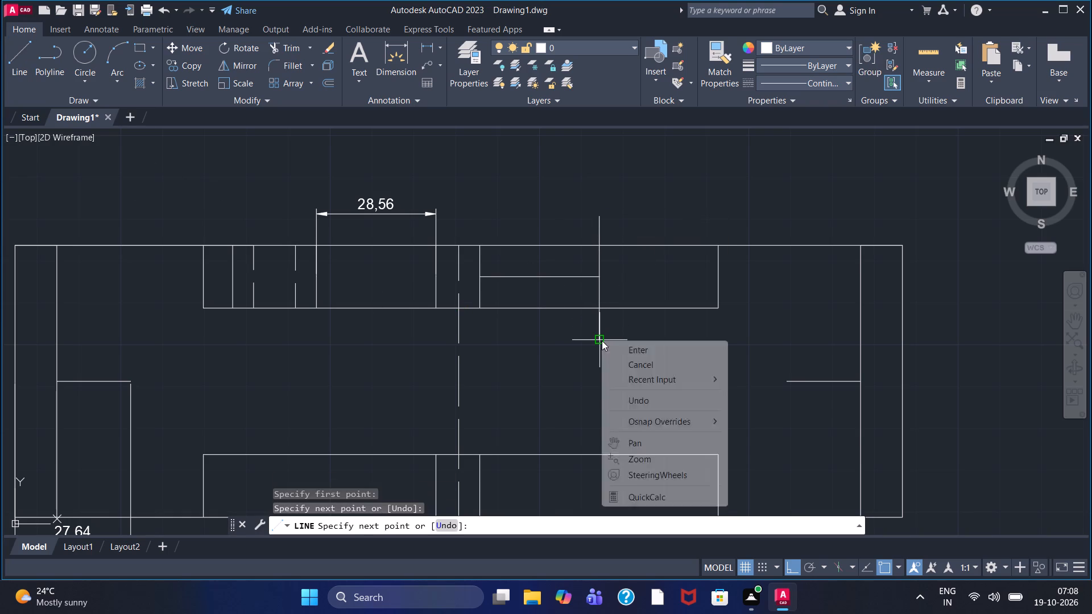
{"action": "left_click", "coordinate": [617, 346]}
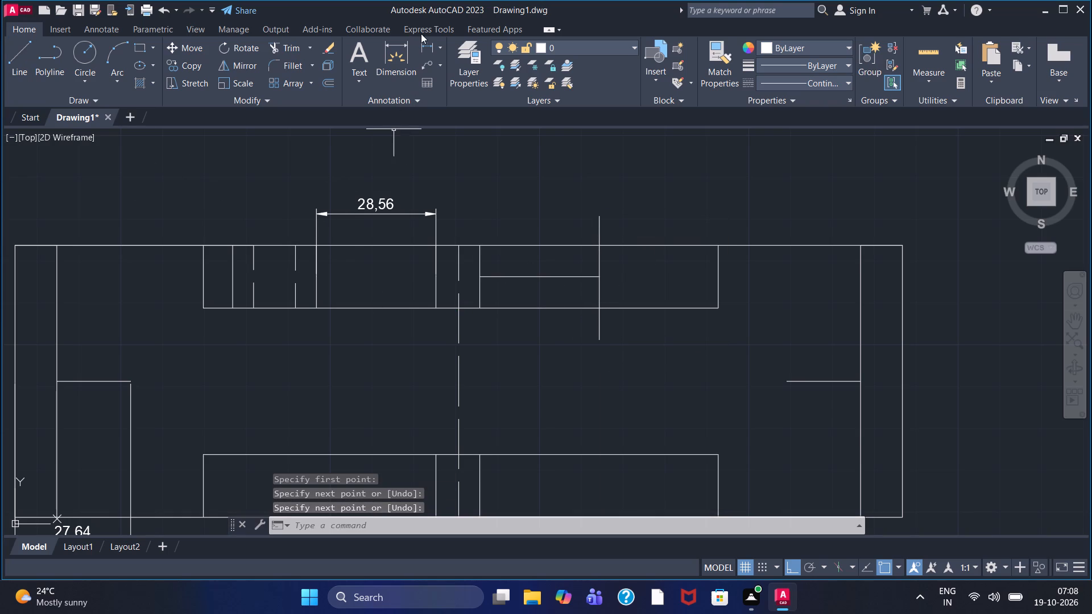
{"action": "left_click", "coordinate": [428, 42]}
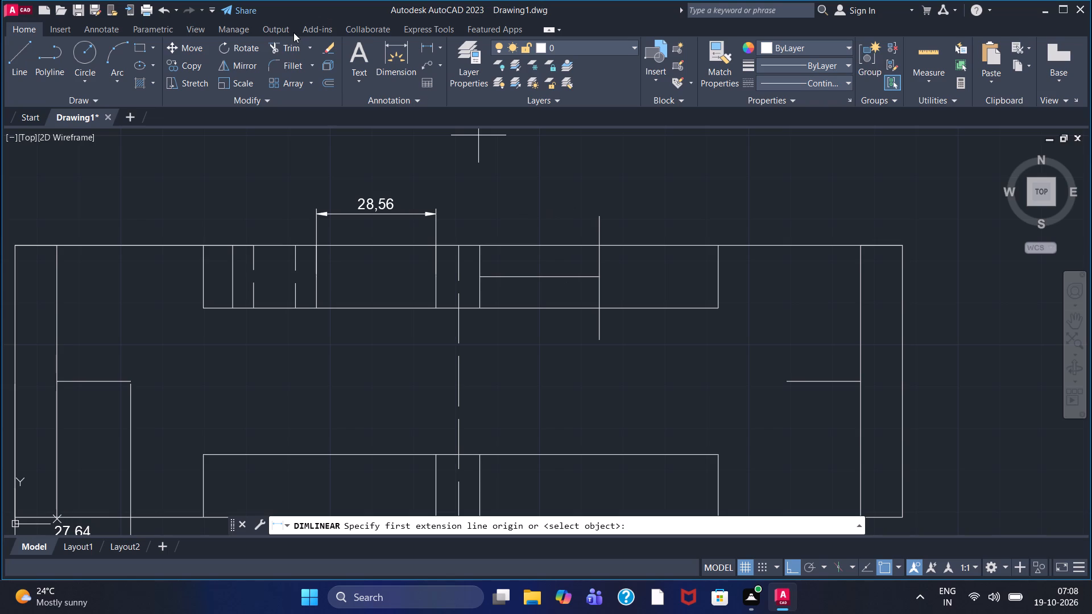
{"action": "left_click", "coordinate": [286, 42]}
{"action": "left_click", "coordinate": [537, 278]}
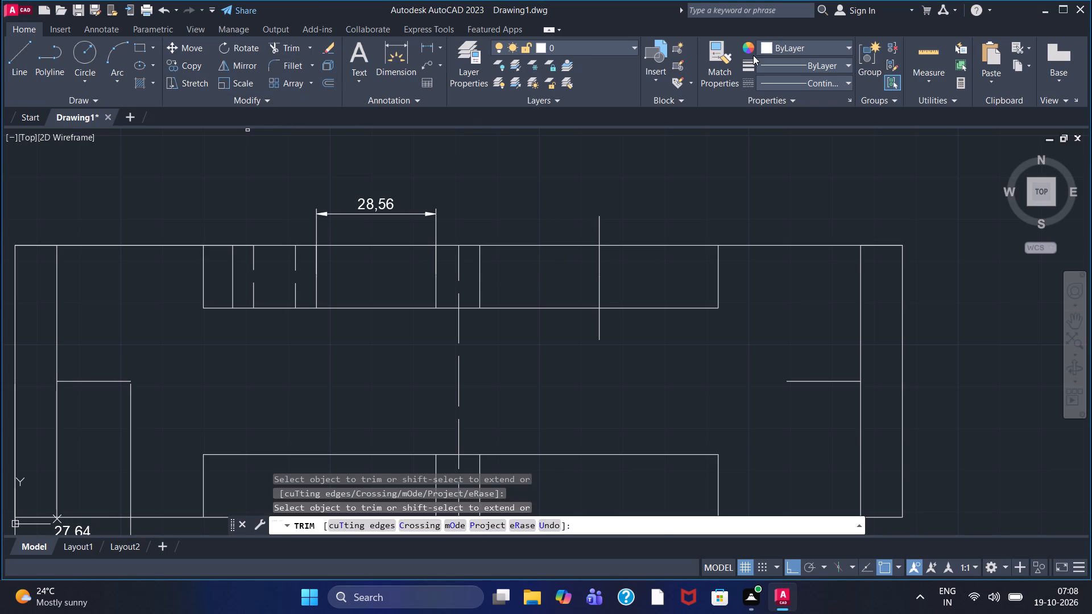
With linetype ACAD_ISO02W100, draw a 5-unit line rightward from the new solid vertical at the top edge, continuing down past the notch's lower edge.
{"action": "left_click", "coordinate": [786, 84]}
{"action": "left_click", "coordinate": [789, 135]}
{"action": "left_click", "coordinate": [18, 47]}
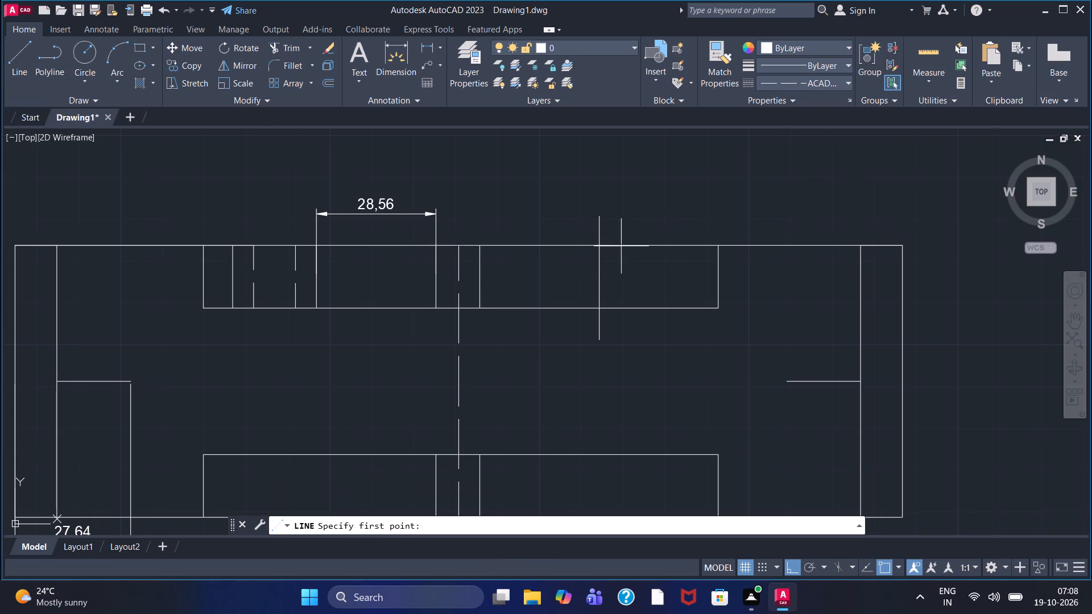
{"action": "left_click", "coordinate": [602, 244]}
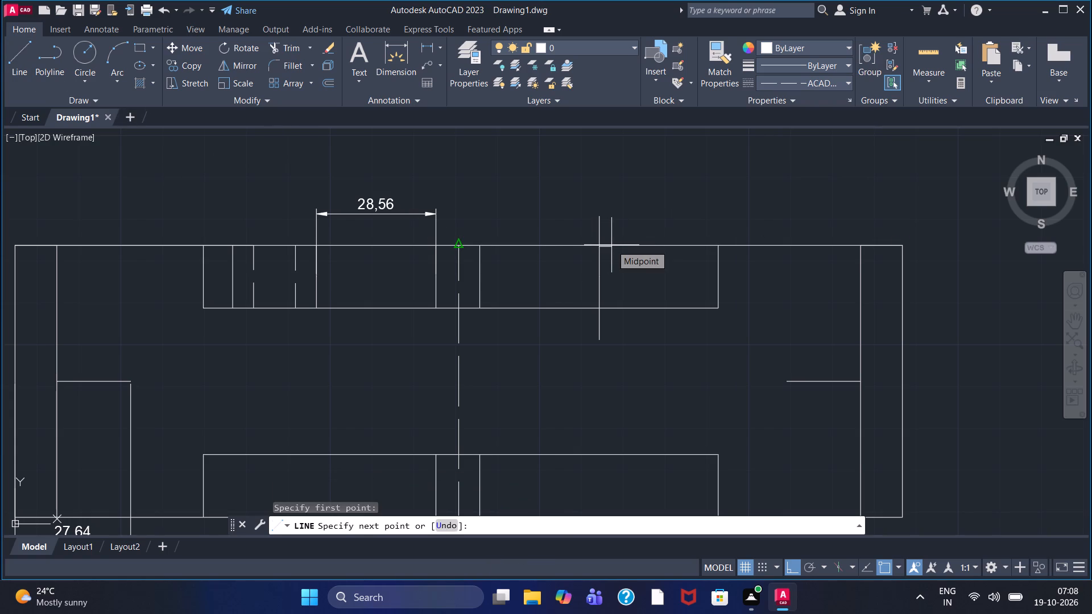
{"action": "key", "text": "5"}
{"action": "key", "text": "Return"}
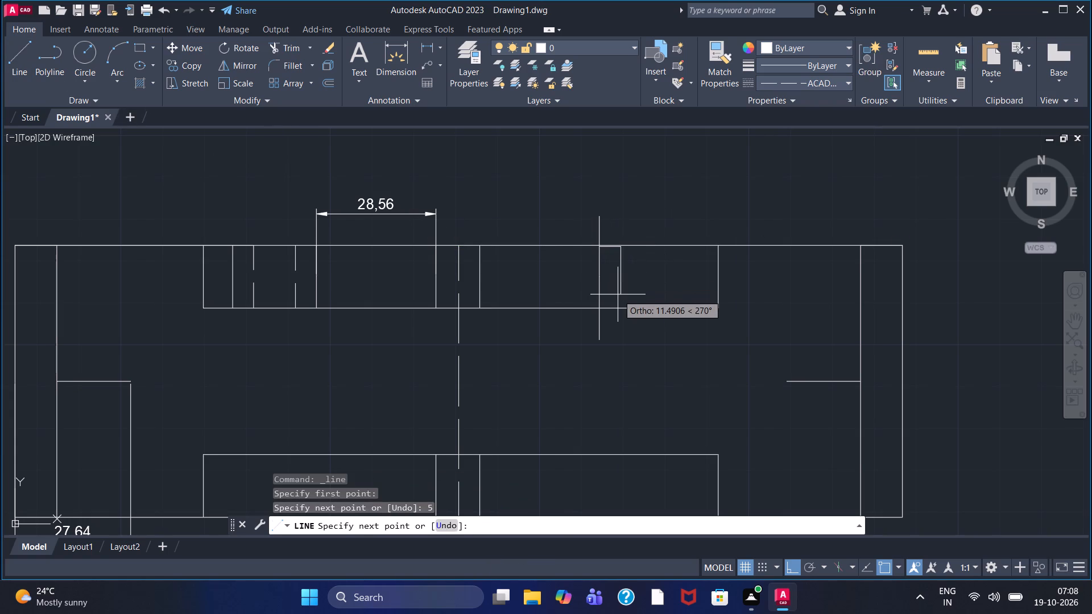
{"action": "left_click", "coordinate": [618, 346]}
{"action": "right_click", "coordinate": [618, 346]}
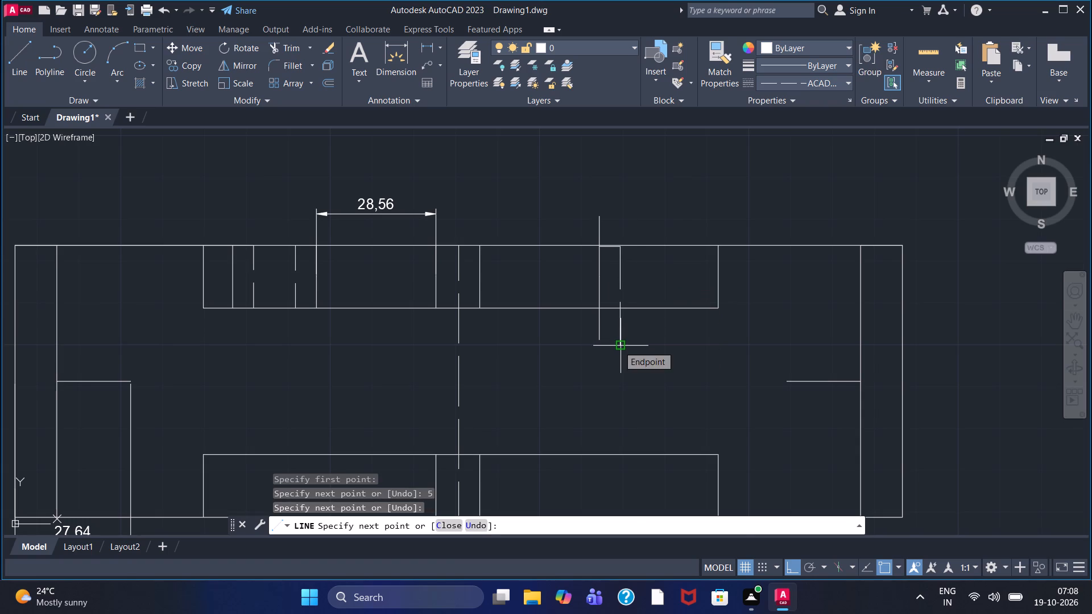
{"action": "left_click", "coordinate": [653, 347]}
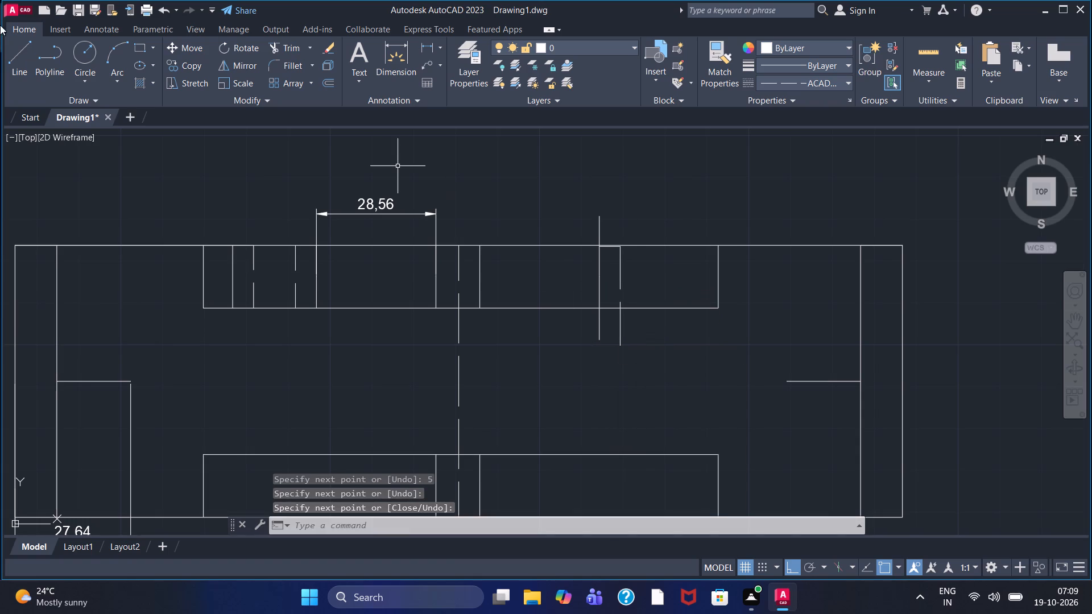
Offset the new dashed vertical line 7 to the right using the Through option.
{"action": "left_click", "coordinate": [20, 63]}
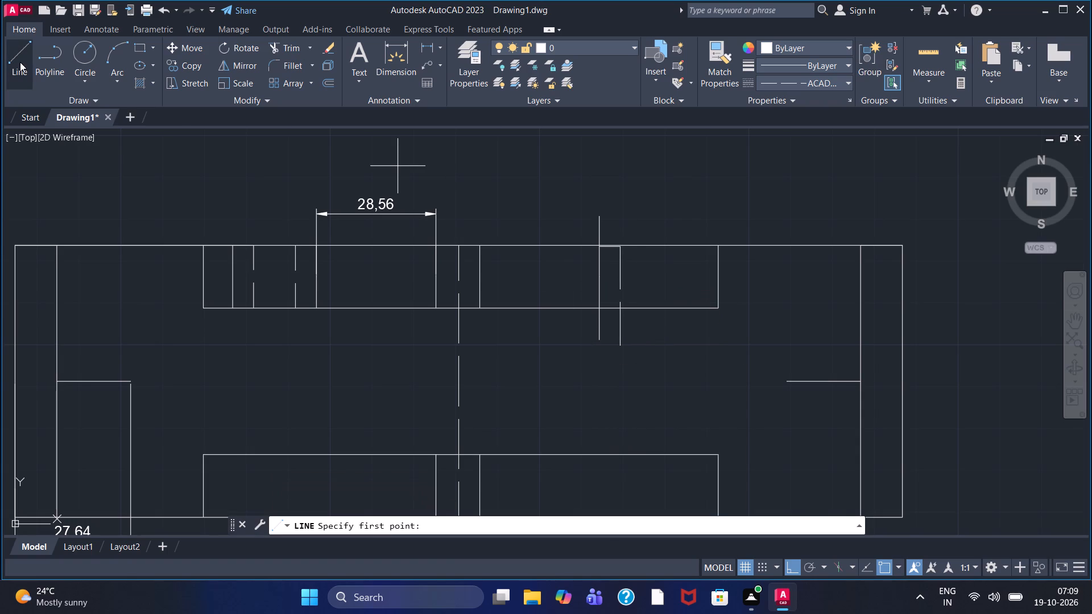
{"action": "left_click", "coordinate": [327, 78]}
{"action": "left_click", "coordinate": [502, 522]}
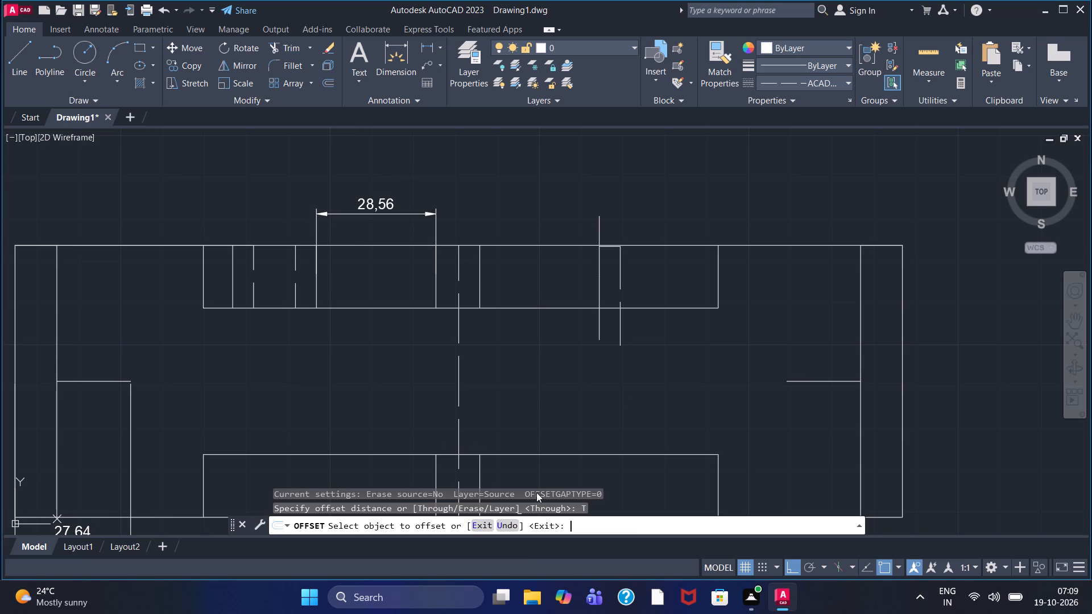
{"action": "left_click", "coordinate": [621, 271]}
{"action": "key", "text": "7"}
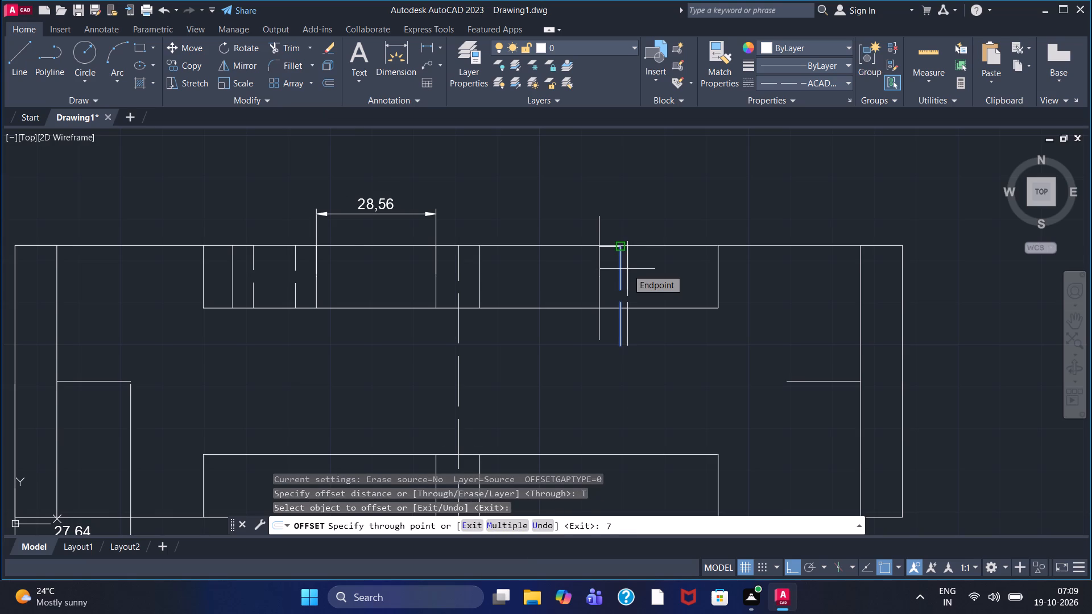
{"action": "key", "text": "Return"}
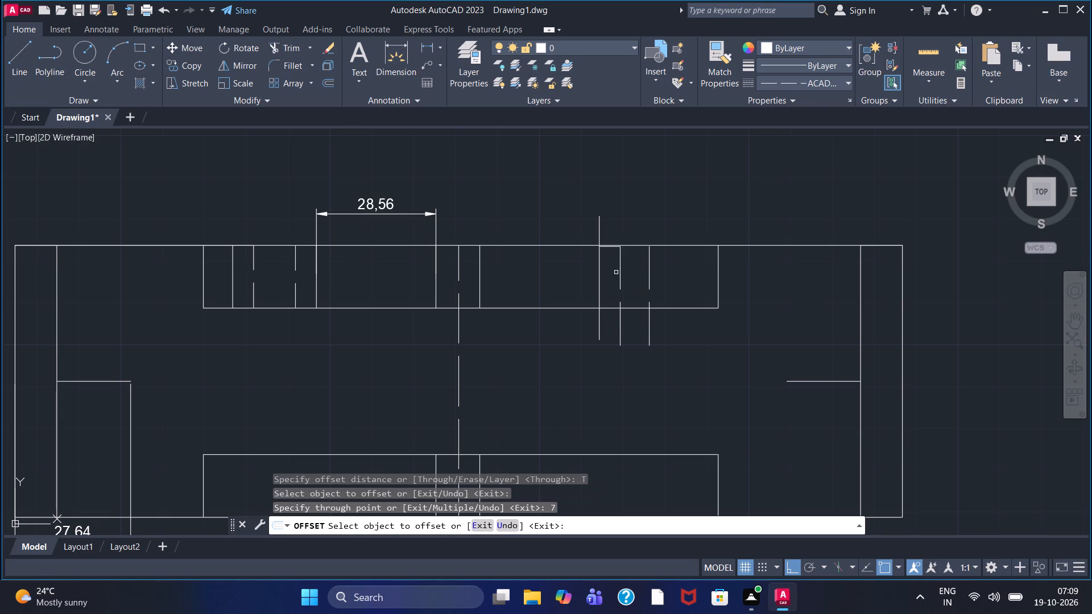
With linetype Continuous, draw a 7-unit line leftward from the top notch's upper right corner, continuing vertically down past the notch's lower edge.
{"action": "left_click", "coordinate": [22, 51]}
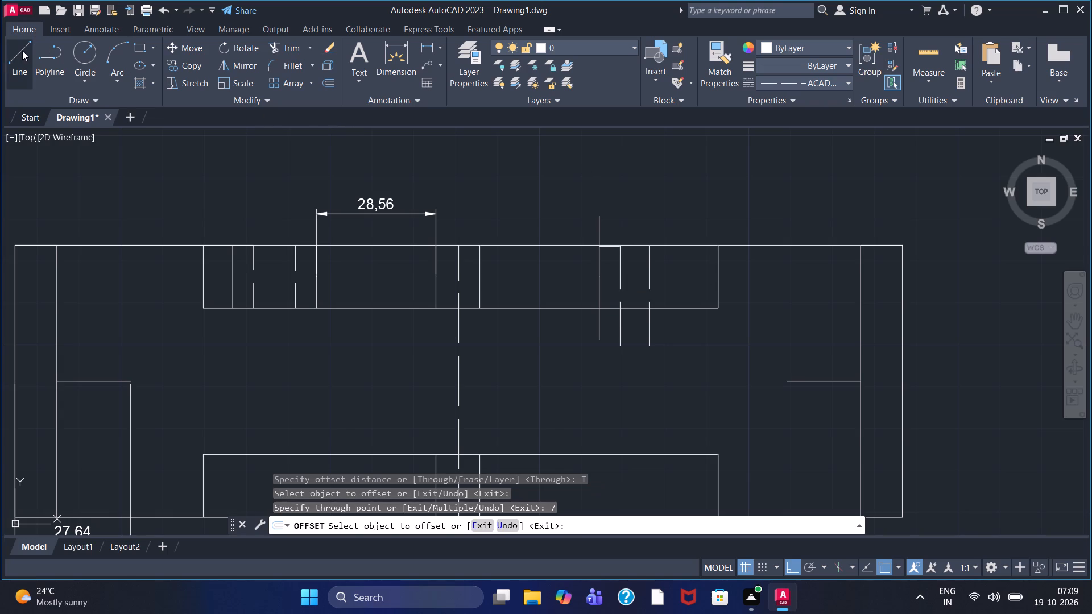
{"action": "left_click", "coordinate": [797, 81]}
{"action": "left_click", "coordinate": [795, 143]}
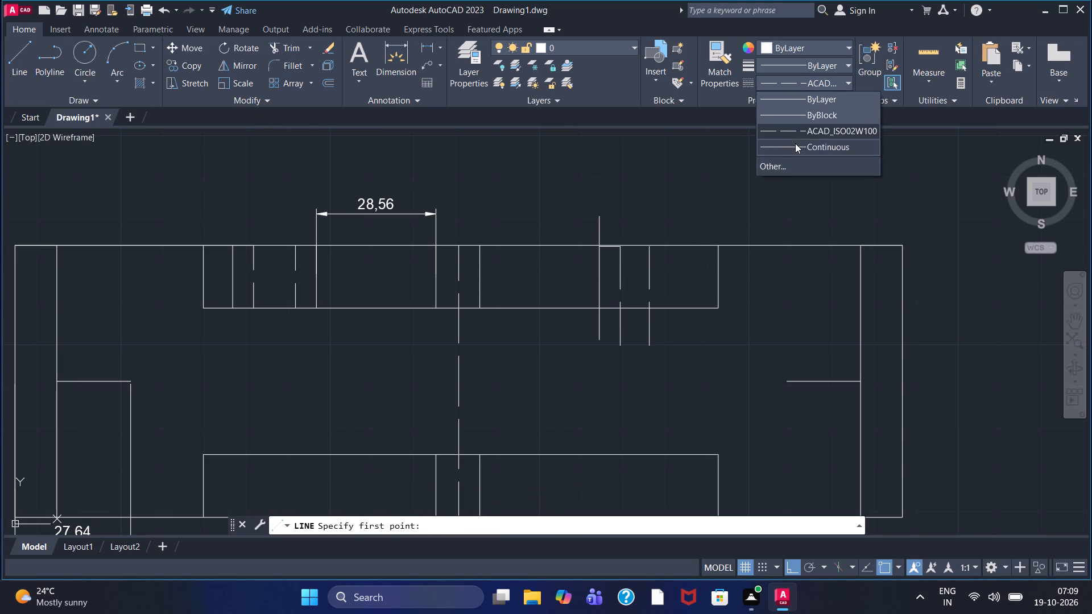
{"action": "left_click", "coordinate": [22, 64]}
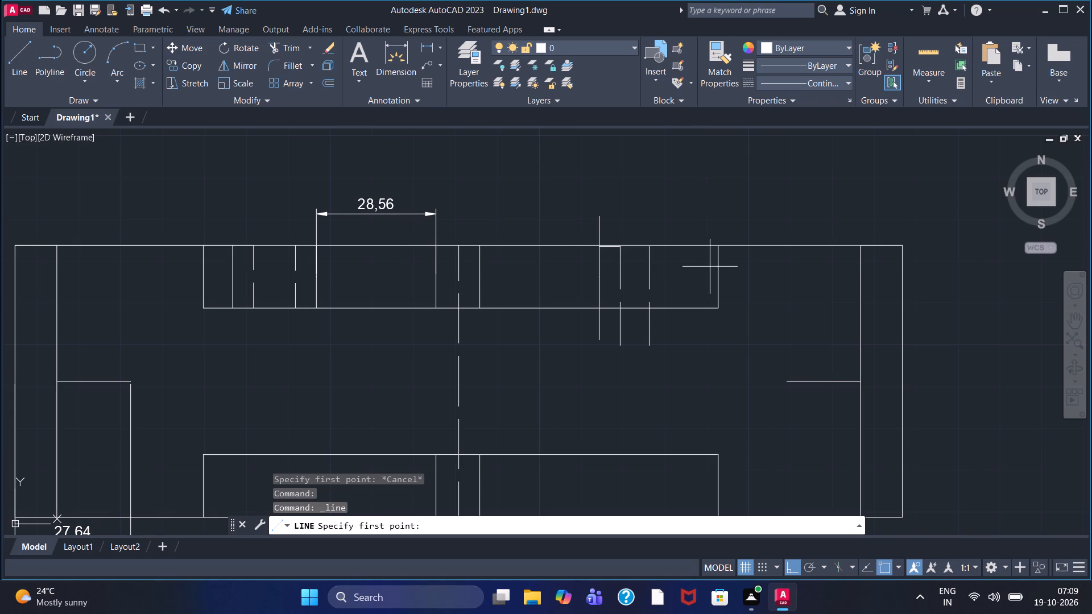
{"action": "left_click", "coordinate": [719, 251]}
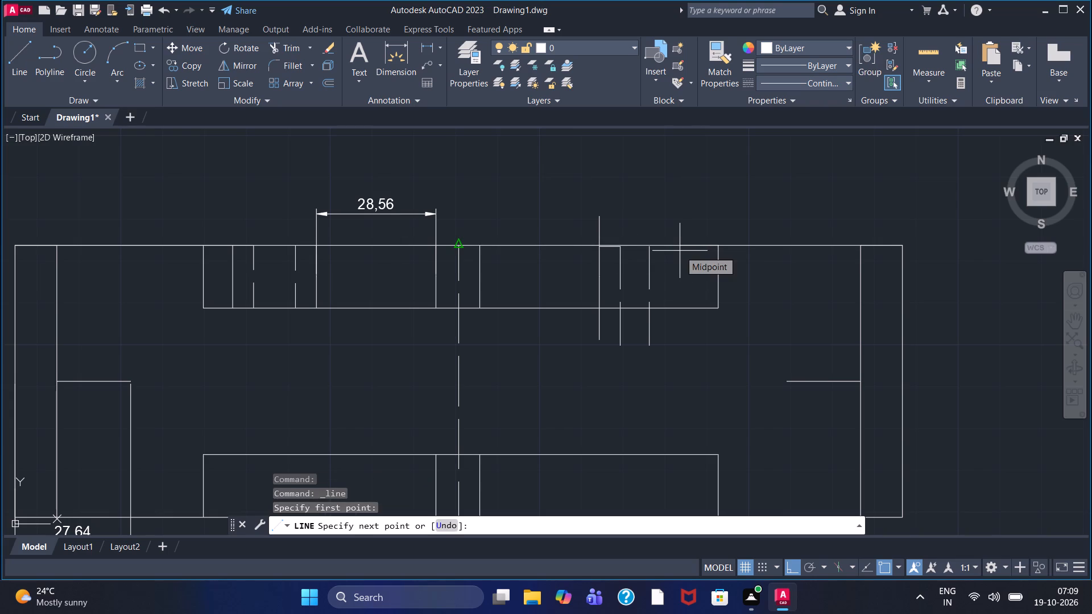
{"action": "key", "text": "7"}
{"action": "key", "text": "Return"}
{"action": "left_click", "coordinate": [679, 357]}
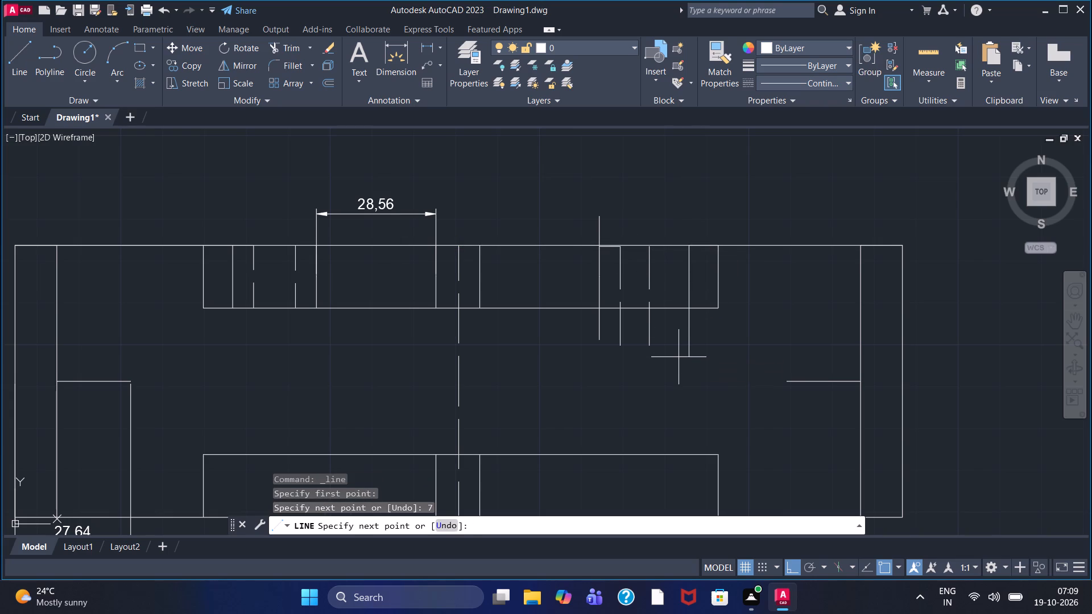
{"action": "right_click", "coordinate": [679, 357]}
{"action": "left_click", "coordinate": [693, 365]}
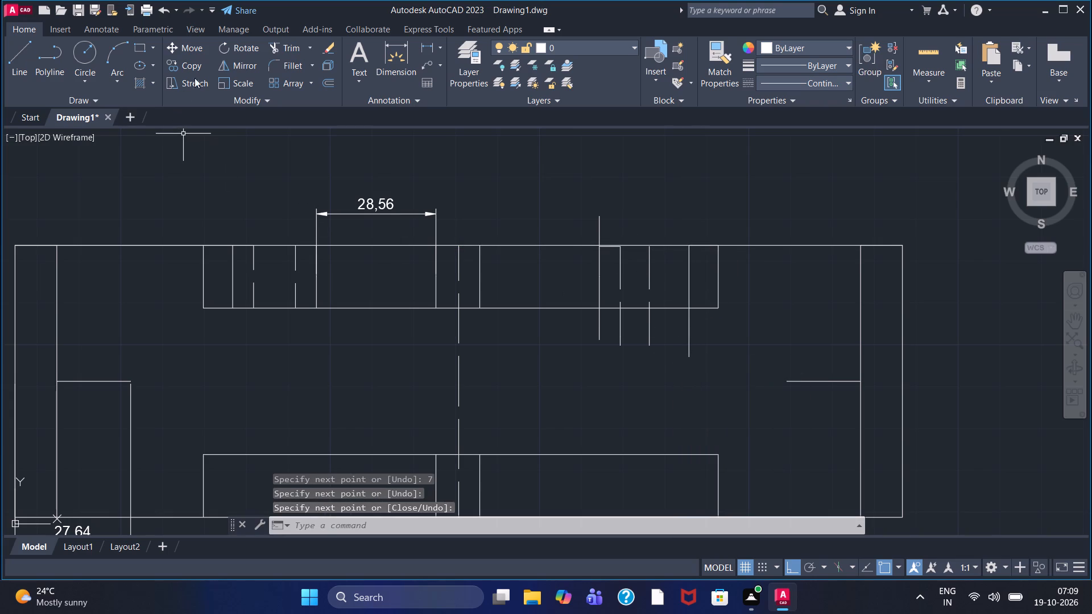
Trim the four new verticals below the top notch, the solid one above the top edge, and remove the short 5-unit horizontal helper line.
{"action": "left_click", "coordinate": [291, 47]}
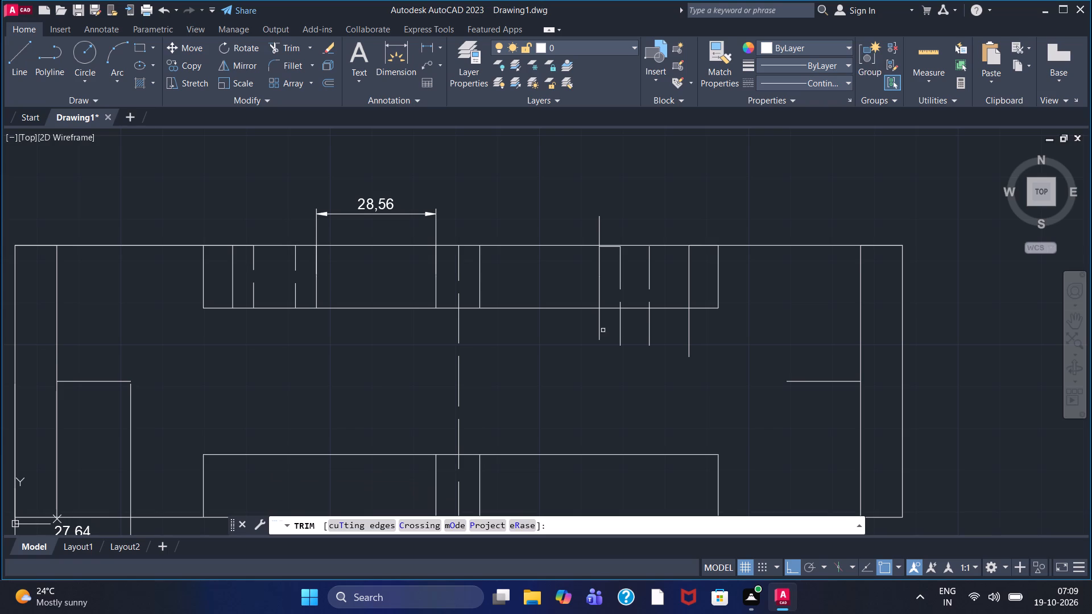
{"action": "left_click", "coordinate": [602, 329]}
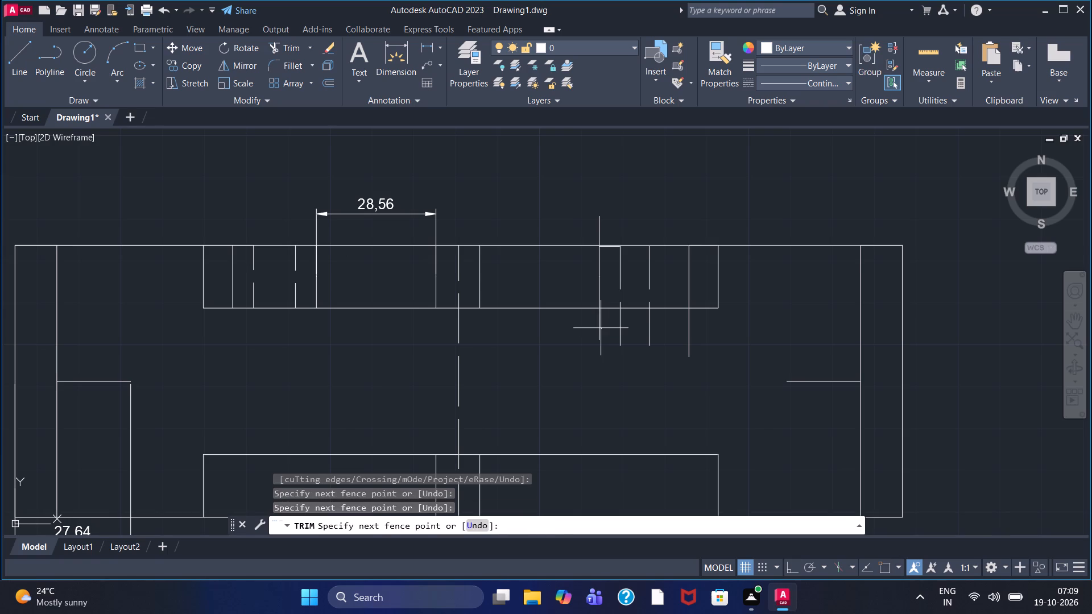
{"action": "left_click", "coordinate": [582, 330]}
{"action": "left_click", "coordinate": [621, 335]}
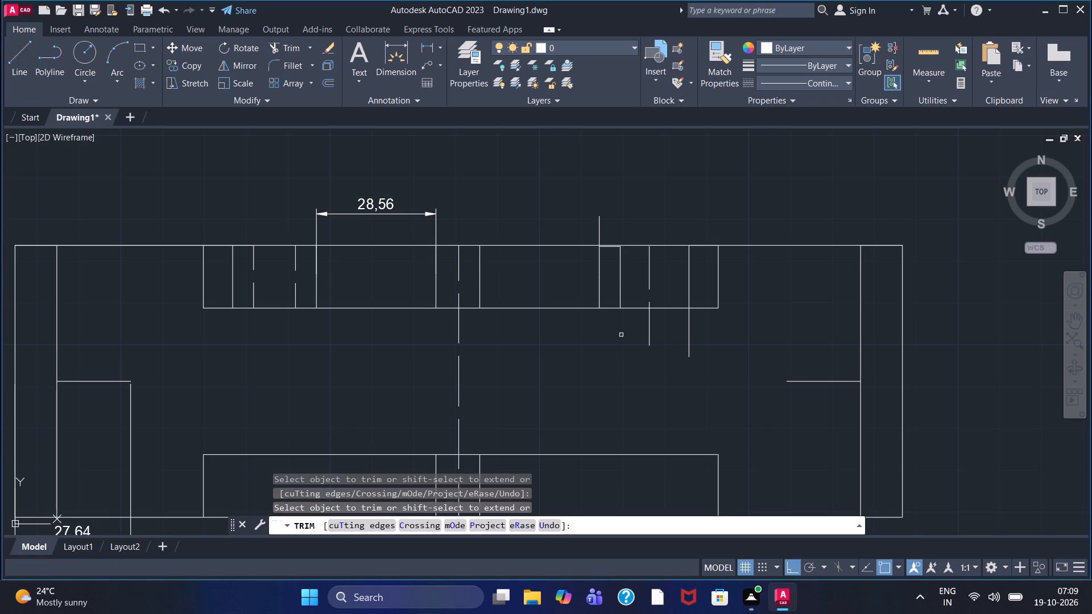
{"action": "left_click", "coordinate": [651, 335]}
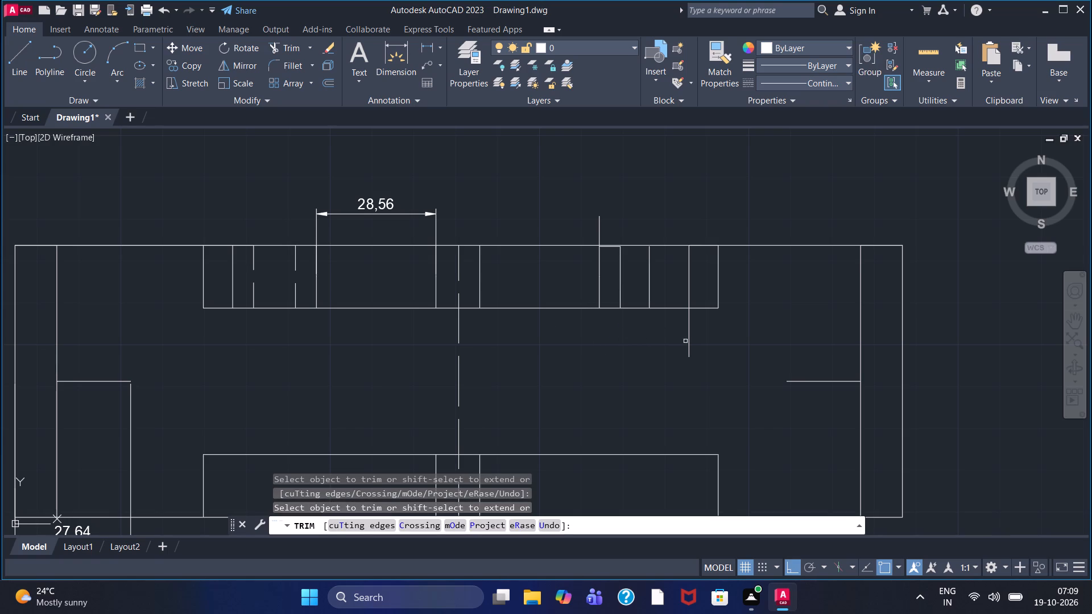
{"action": "left_click", "coordinate": [689, 340]}
{"action": "left_click", "coordinate": [599, 233]}
{"action": "scroll", "coordinate": [608, 262], "scroll_direction": "up", "scroll_amount": 2}
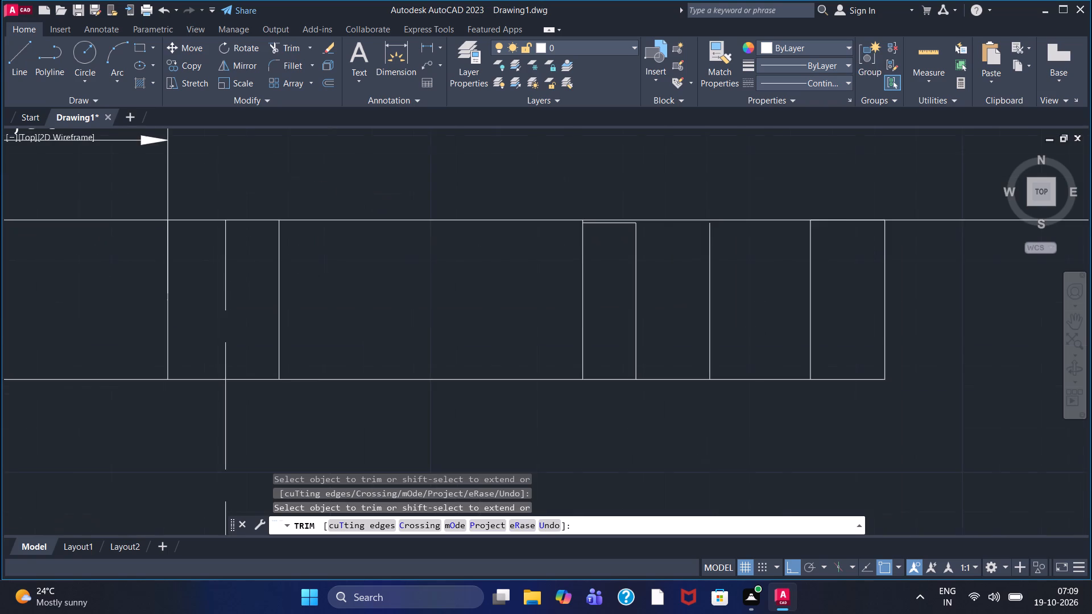
{"action": "scroll", "coordinate": [607, 239], "scroll_direction": "up", "scroll_amount": 3}
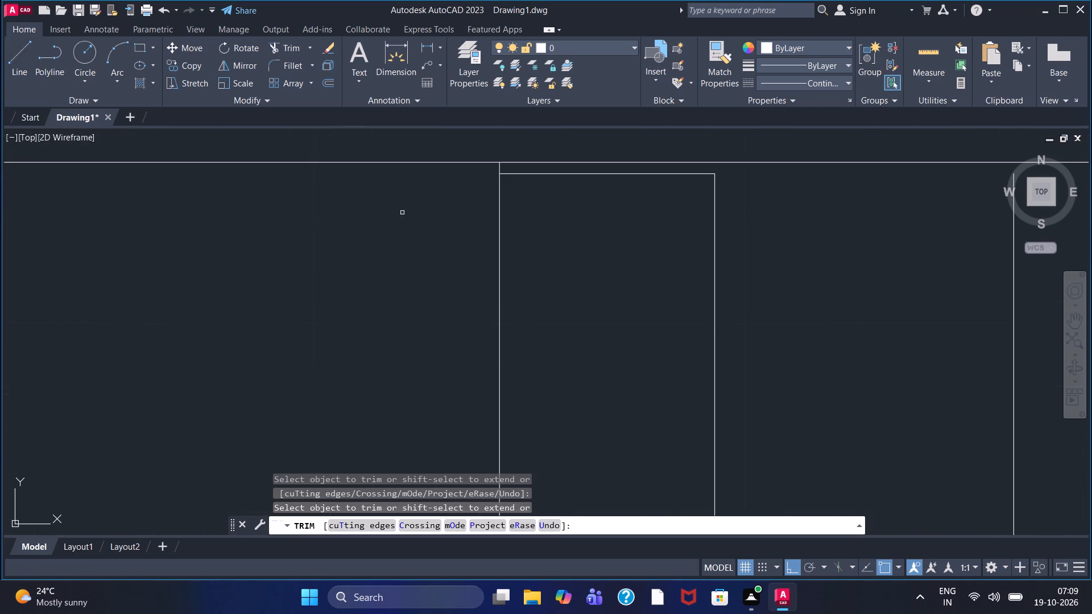
{"action": "left_click", "coordinate": [642, 175]}
Extend the first new dashed vertical with a line from its upper end past the top edge, and trim the excess above the edge.
{"action": "left_click", "coordinate": [10, 70]}
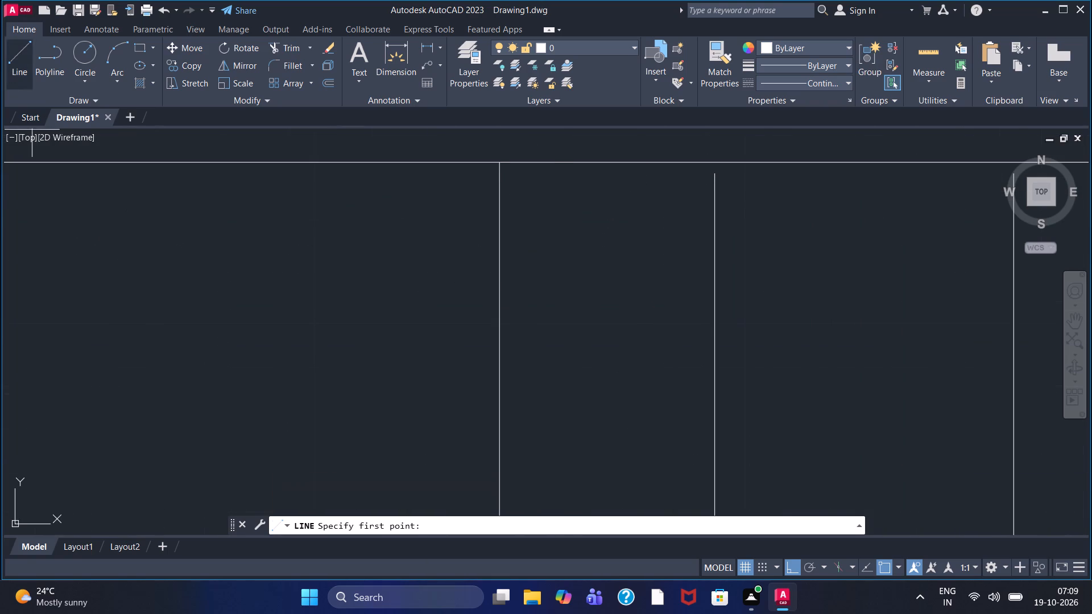
{"action": "left_click", "coordinate": [714, 179]}
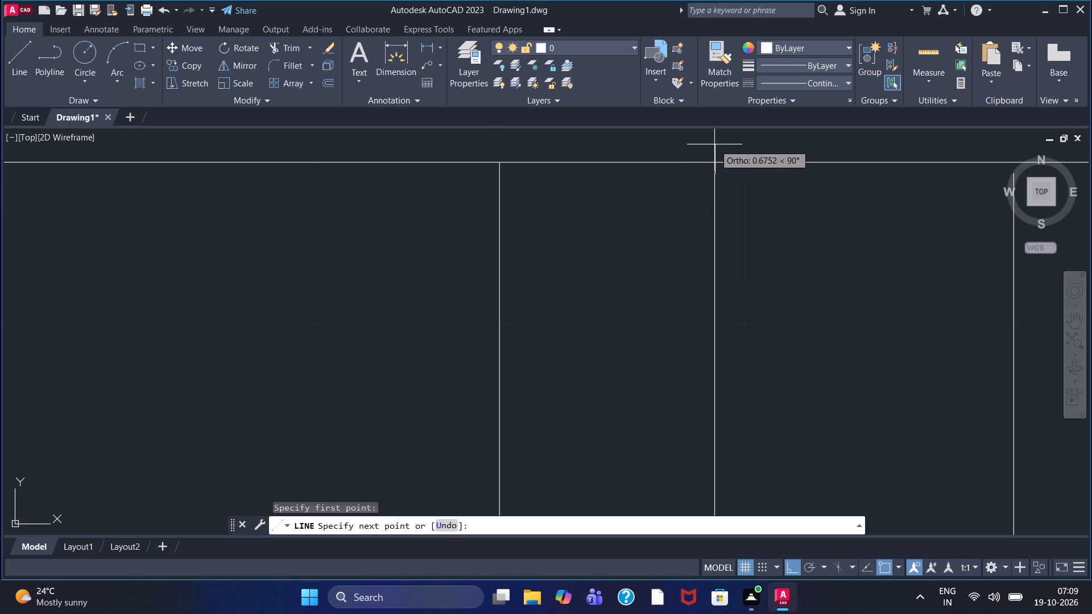
{"action": "left_click", "coordinate": [712, 135]}
{"action": "right_click", "coordinate": [712, 135]}
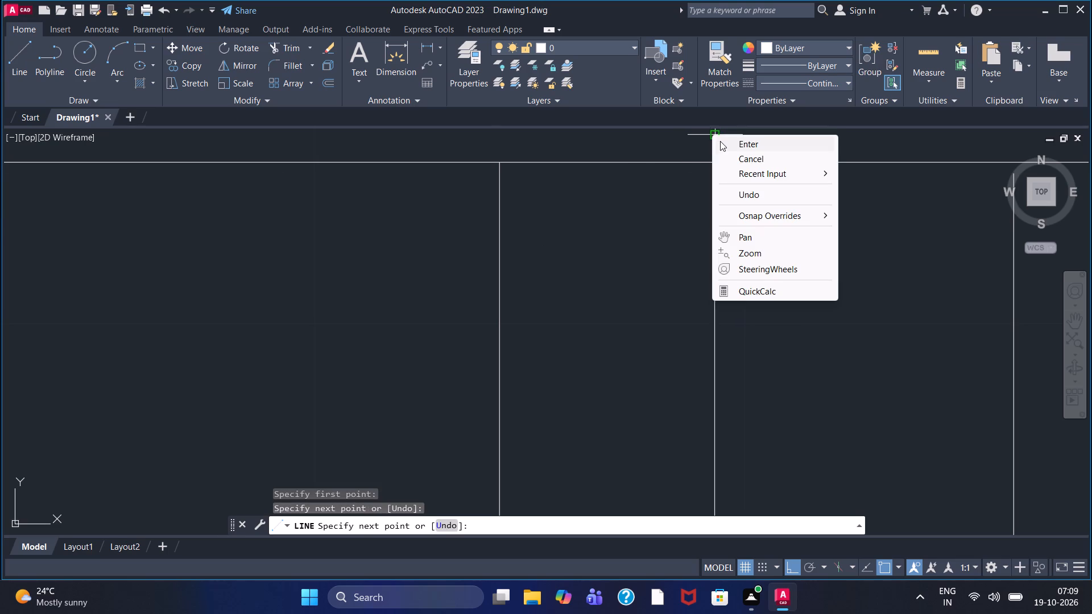
{"action": "left_click", "coordinate": [720, 141]}
{"action": "left_click", "coordinate": [277, 45]}
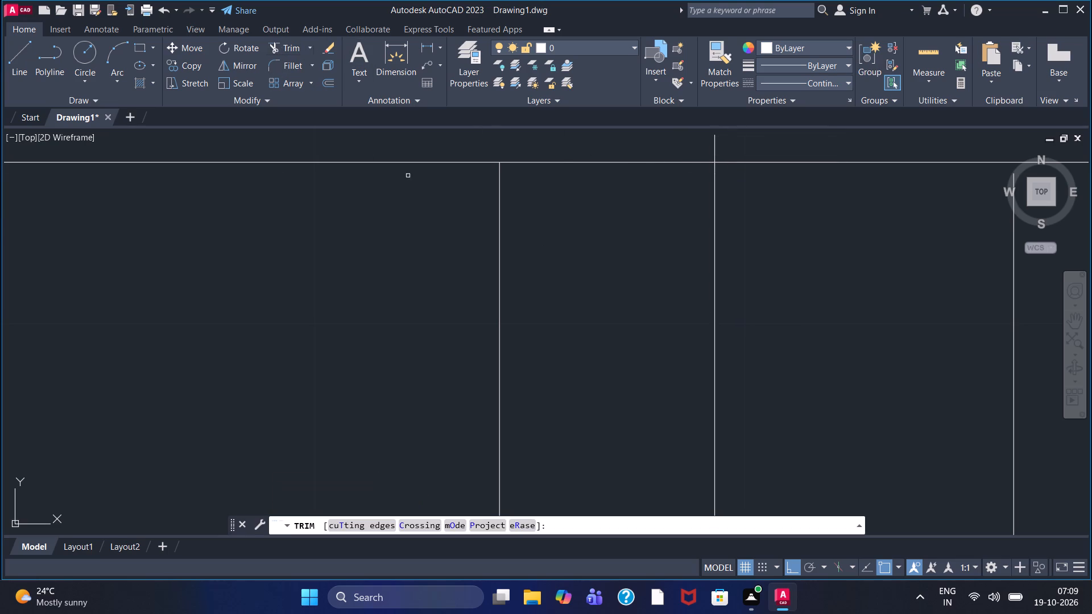
{"action": "left_click", "coordinate": [716, 150]}
Draw two circles of diameter 13, centred on the inner ends of the left and right horizontal helper lines.
{"action": "scroll", "coordinate": [755, 234], "scroll_direction": "down", "scroll_amount": 3}
{"action": "middle_click_drag", "start_coordinate": [787, 265], "coordinate": [692, 271]}
{"action": "scroll", "coordinate": [688, 268], "scroll_direction": "down", "scroll_amount": 1}
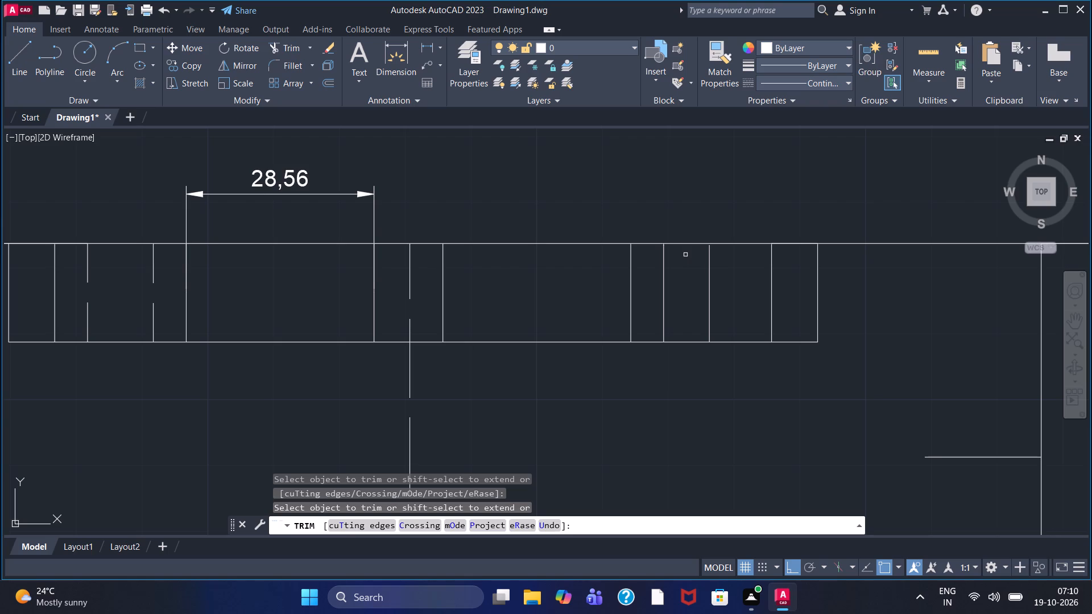
{"action": "scroll", "coordinate": [685, 255], "scroll_direction": "down", "scroll_amount": 1}
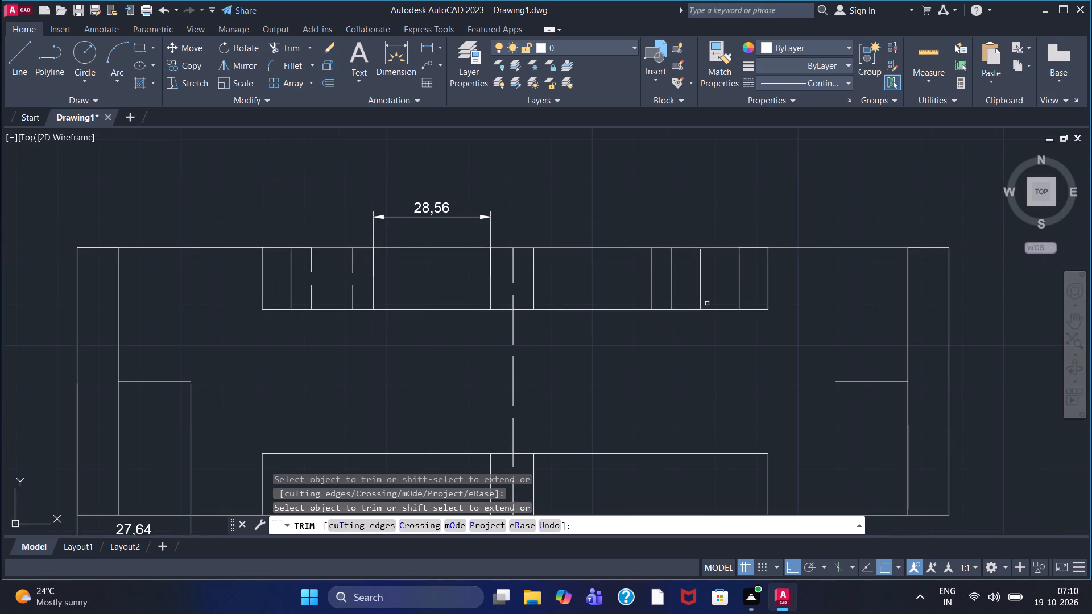
{"action": "middle_click_drag", "start_coordinate": [733, 384], "coordinate": [739, 331]}
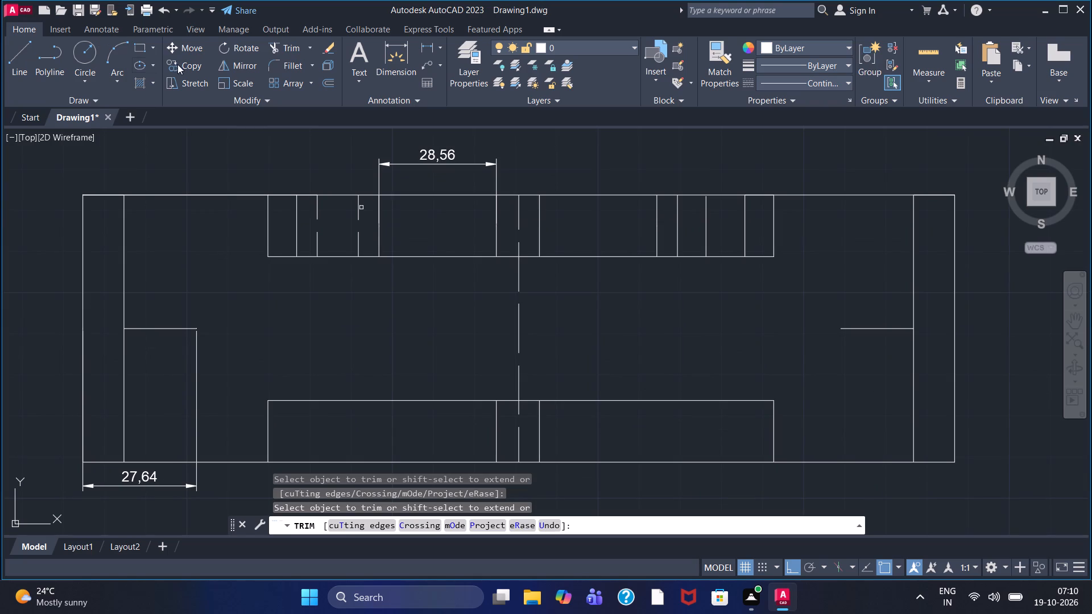
{"action": "left_click", "coordinate": [99, 74]}
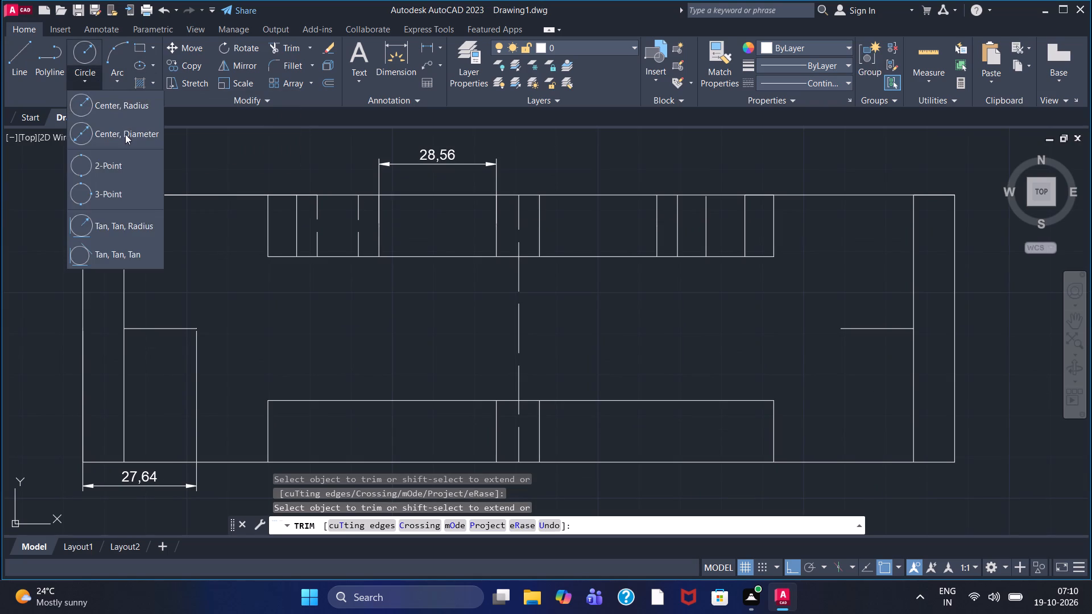
{"action": "left_click", "coordinate": [125, 134]}
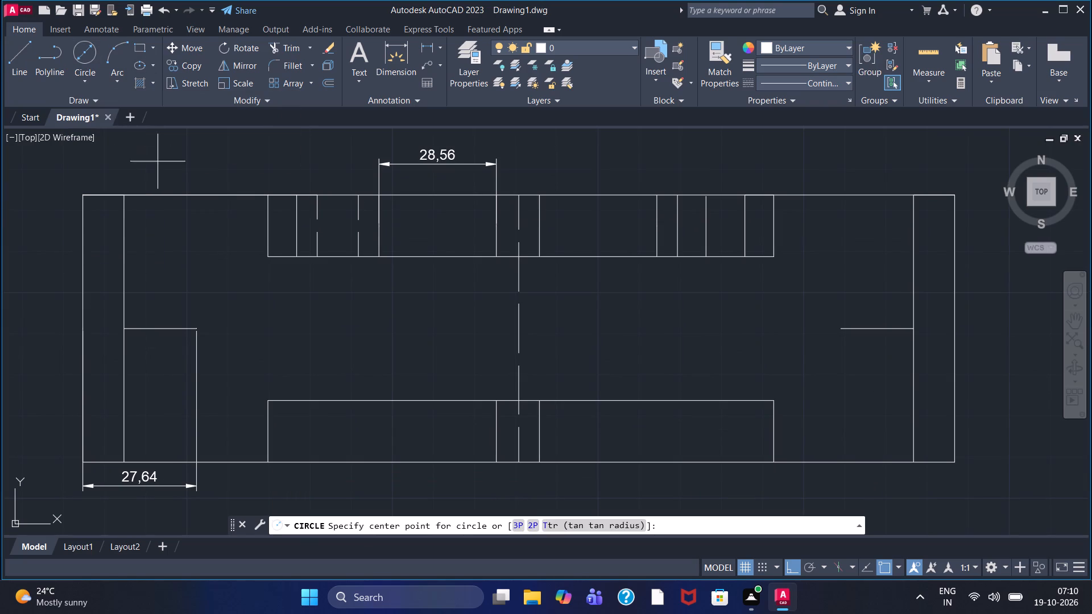
{"action": "left_click", "coordinate": [195, 329]}
{"action": "type", "text": "13"}
{"action": "key", "text": "Return"}
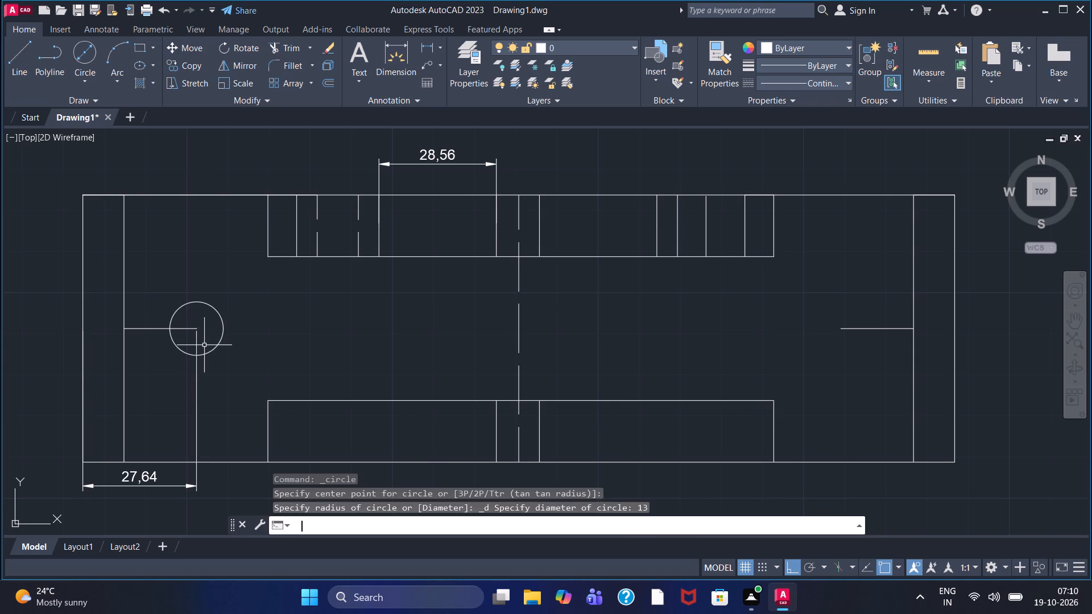
{"action": "left_click", "coordinate": [75, 52]}
{"action": "left_click", "coordinate": [837, 329]}
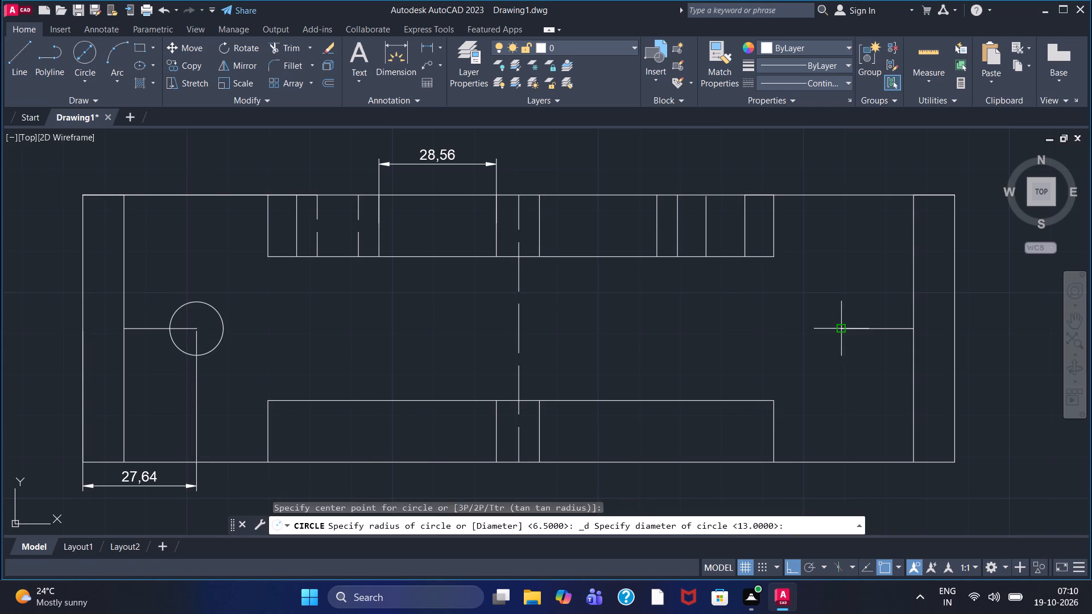
{"action": "type", "text": "13"}
{"action": "key", "text": "Return"}
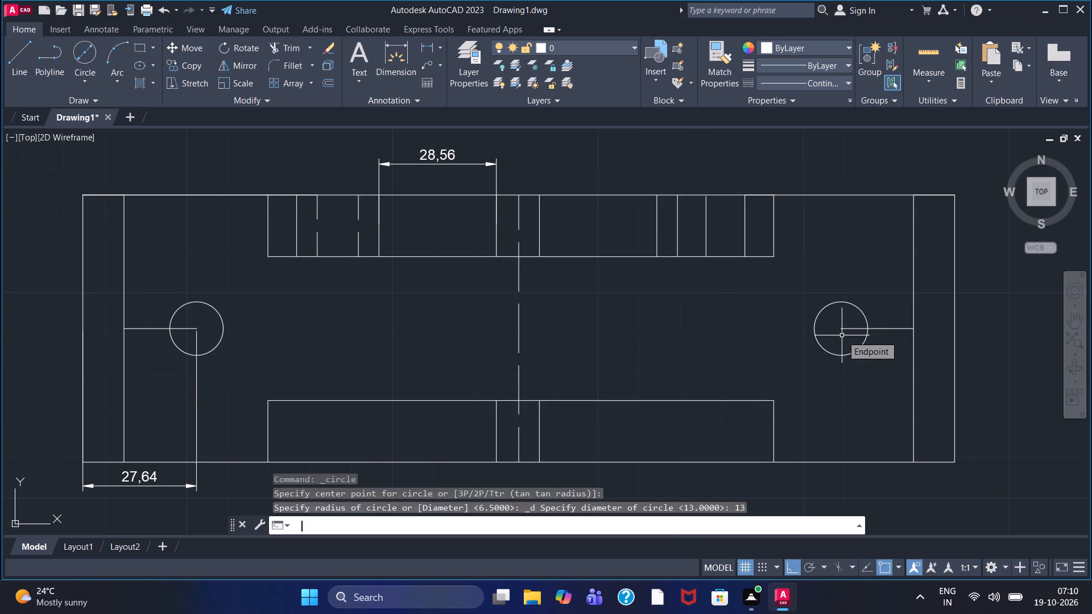
Trim away the horizontal helper lines at both circles and remove the 27,64 and 28,56 dimensions.
{"action": "left_click", "coordinate": [290, 42]}
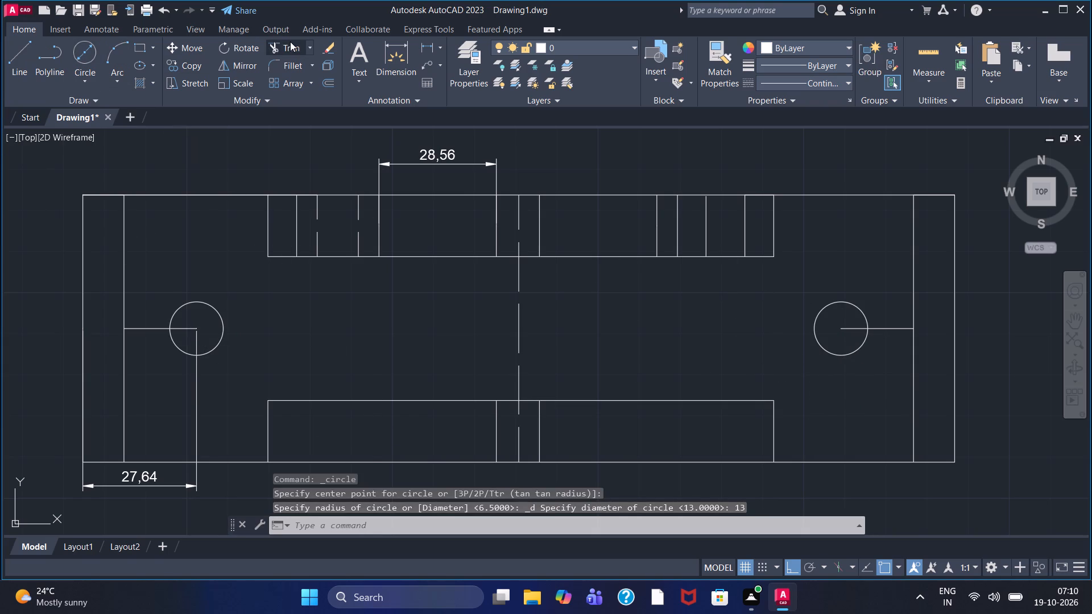
{"action": "left_click", "coordinate": [149, 328]}
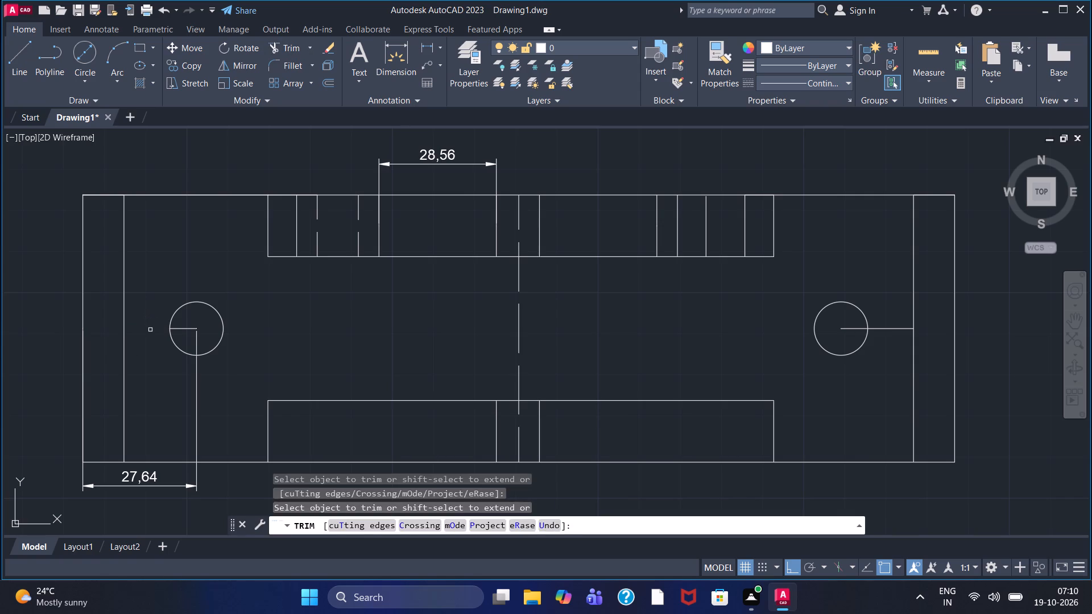
{"action": "left_click", "coordinate": [181, 328]}
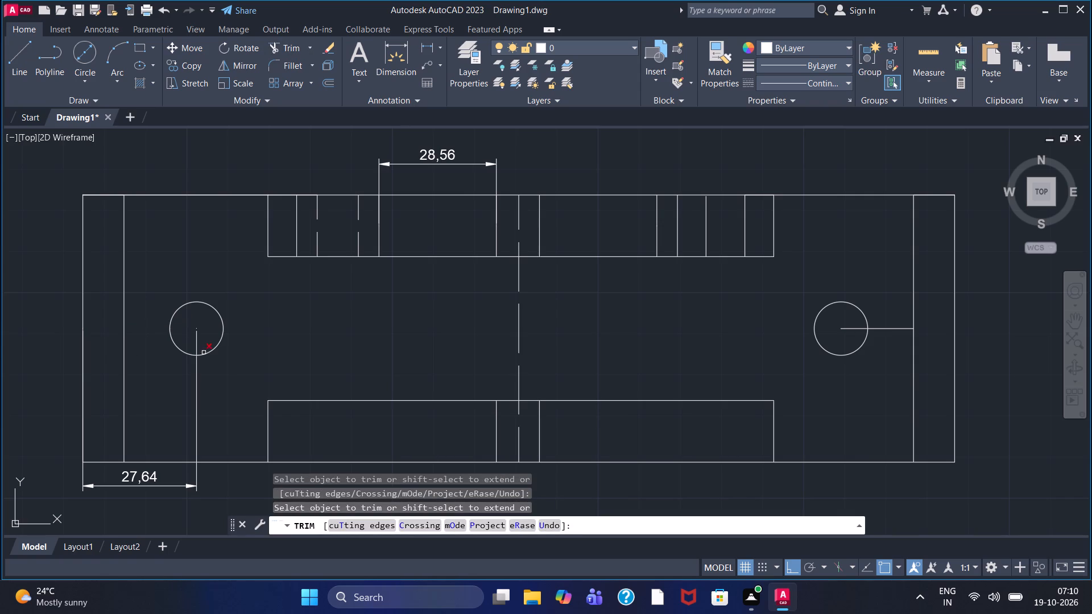
{"action": "left_click", "coordinate": [195, 347]}
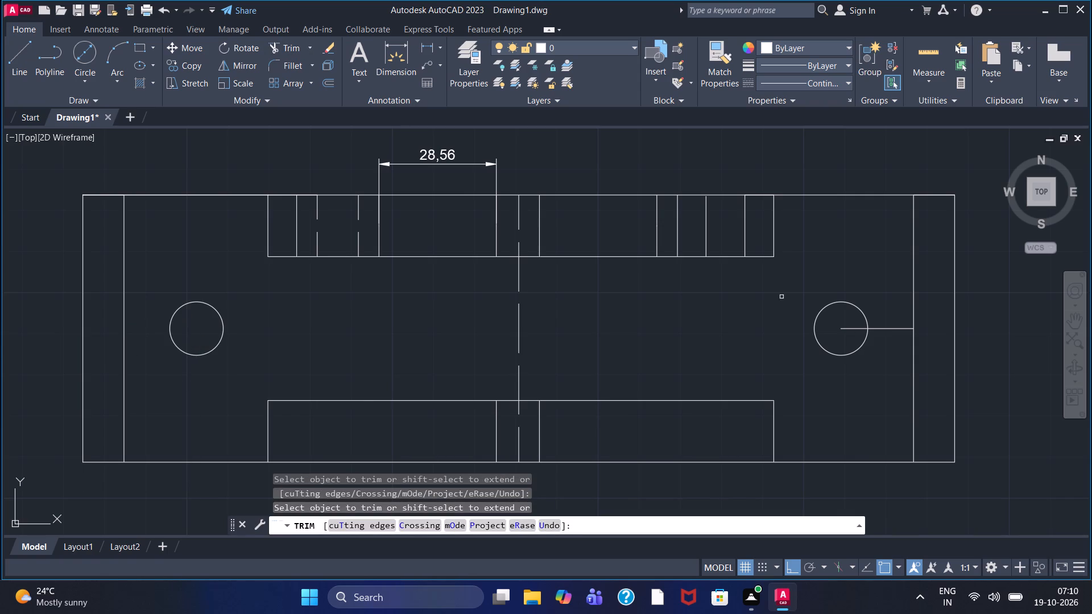
{"action": "left_click", "coordinate": [853, 329]}
{"action": "left_click", "coordinate": [892, 328]}
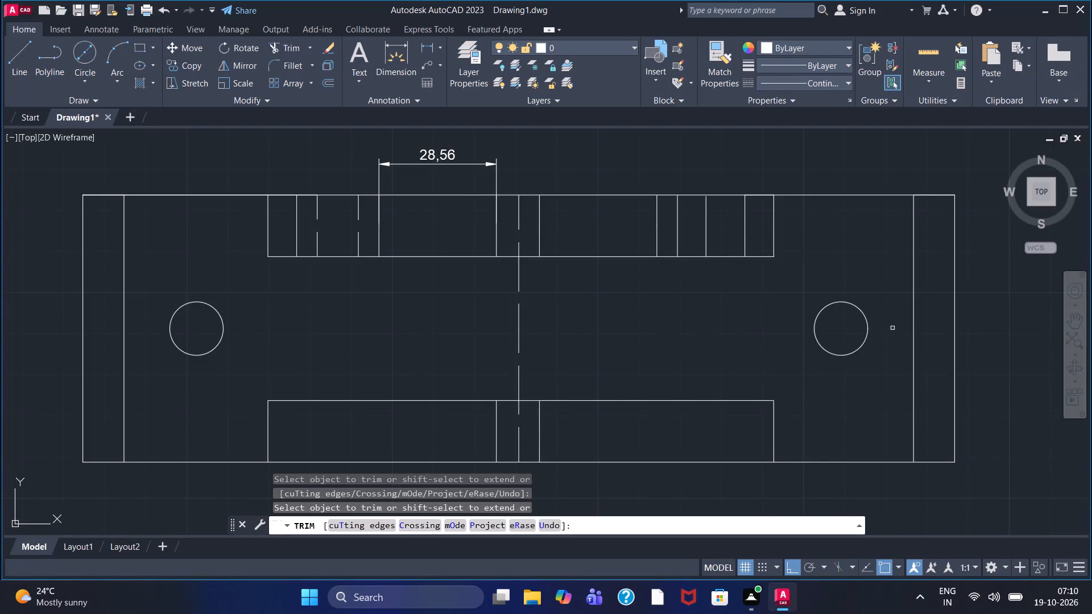
{"action": "scroll", "coordinate": [891, 337], "scroll_direction": "down", "scroll_amount": 2}
{"action": "middle_click_drag", "start_coordinate": [815, 433], "coordinate": [655, 362]}
{"action": "left_click", "coordinate": [548, 197]}
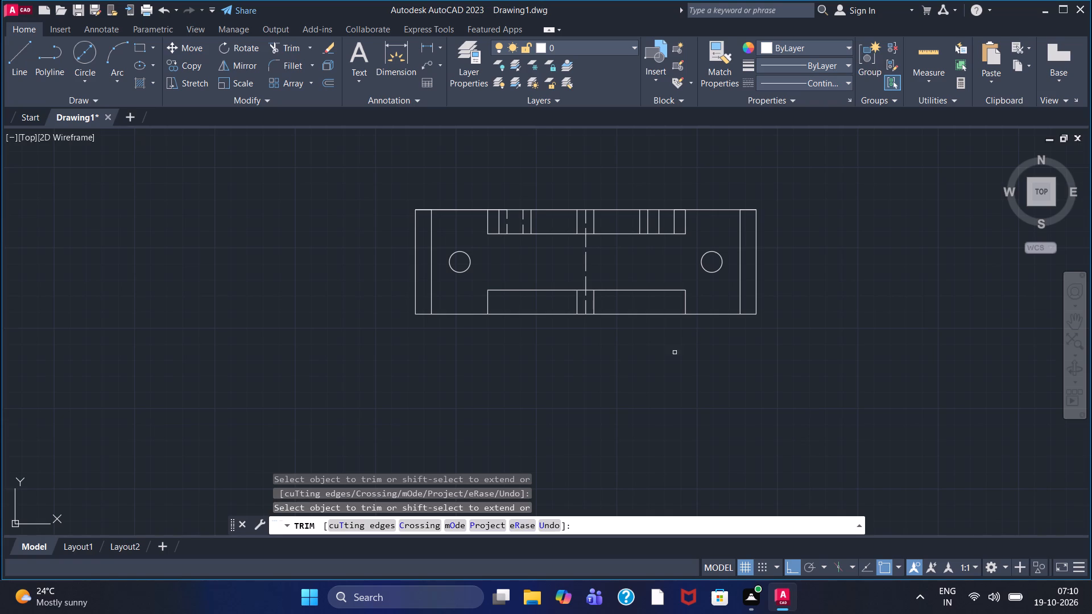
Modify the ISO-25 dimension style to text height 5, ISO standard text alignment and linear precision 0, and make it current.
{"action": "left_click", "coordinate": [423, 51]}
{"action": "left_click", "coordinate": [393, 103]}
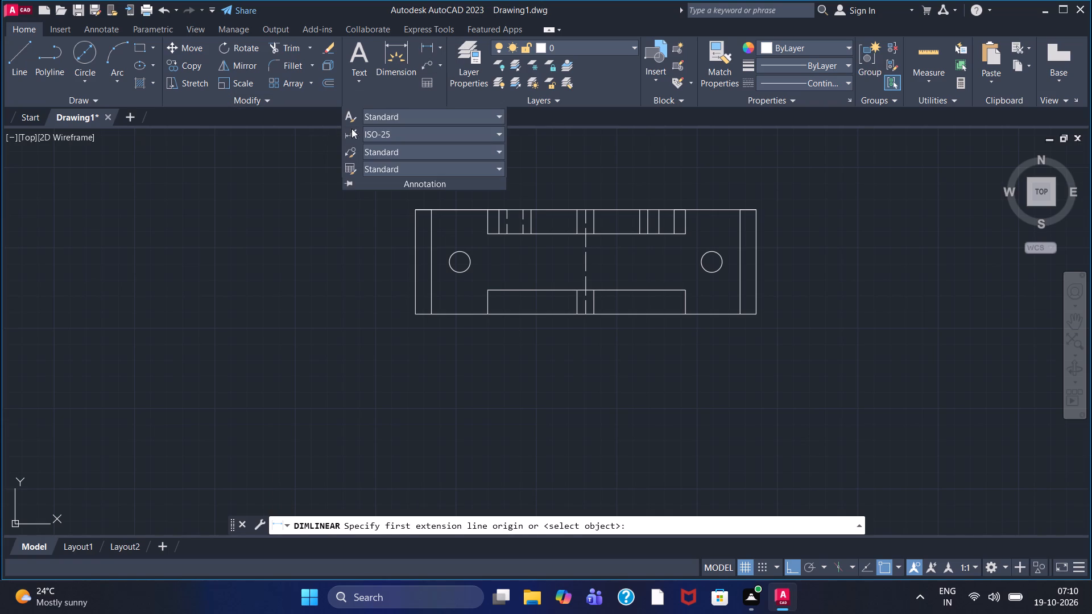
{"action": "left_click", "coordinate": [356, 131]}
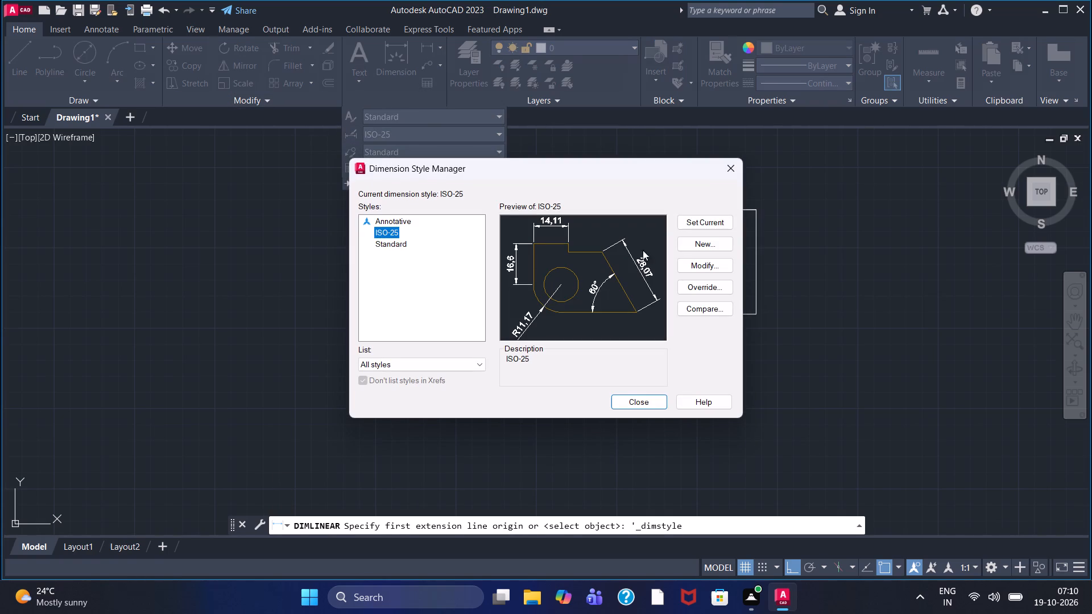
{"action": "left_click", "coordinate": [687, 263]}
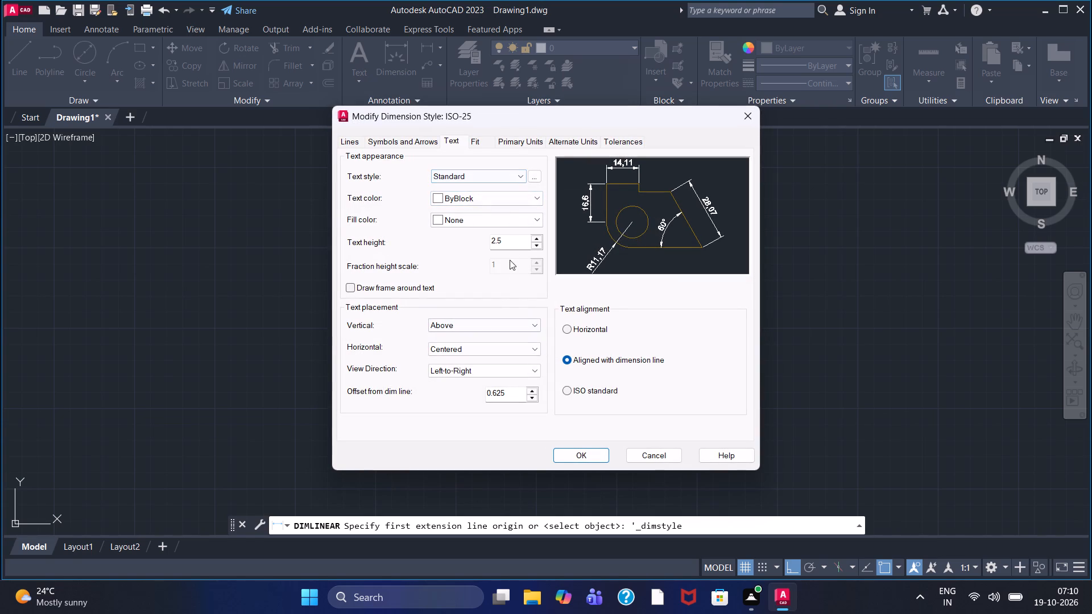
{"action": "left_click_drag", "start_coordinate": [514, 240], "coordinate": [449, 239]}
{"action": "key", "text": "5"}
{"action": "key", "text": "Return"}
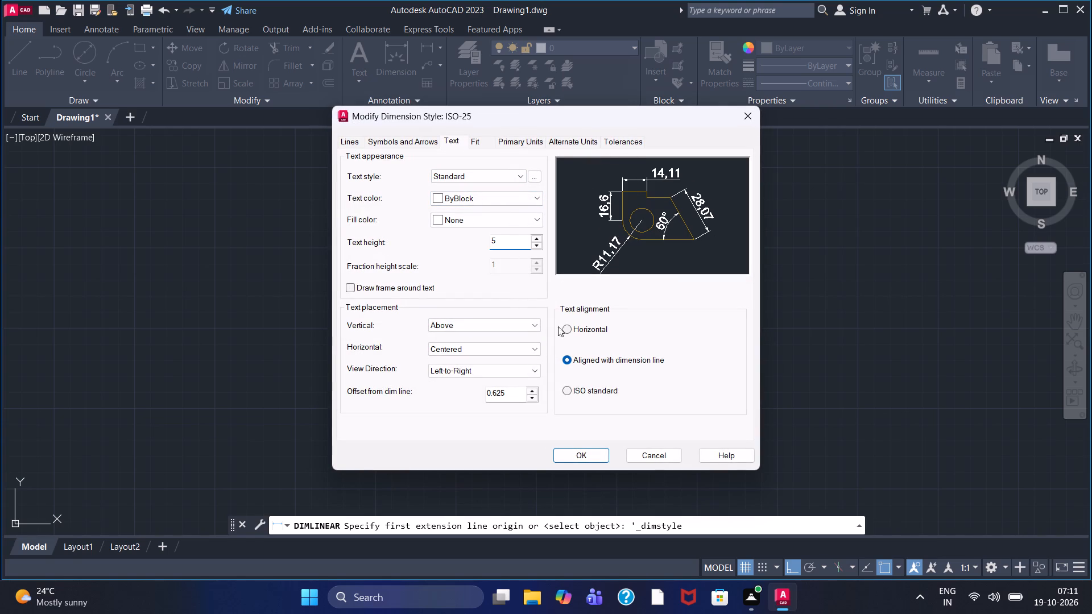
{"action": "left_click", "coordinate": [565, 389]}
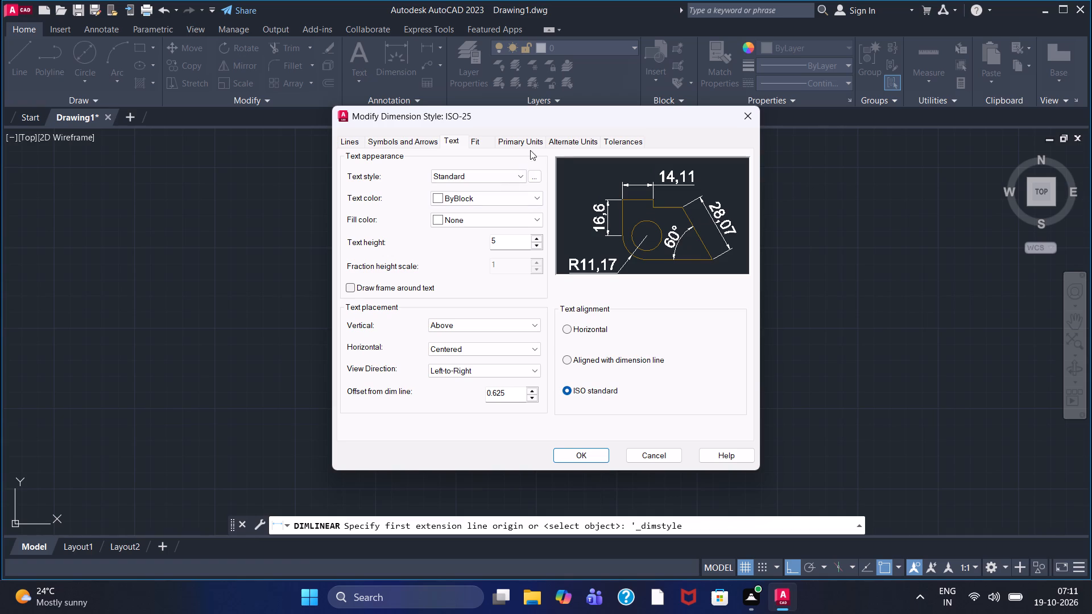
{"action": "left_click", "coordinate": [531, 139]}
{"action": "left_click", "coordinate": [500, 192]}
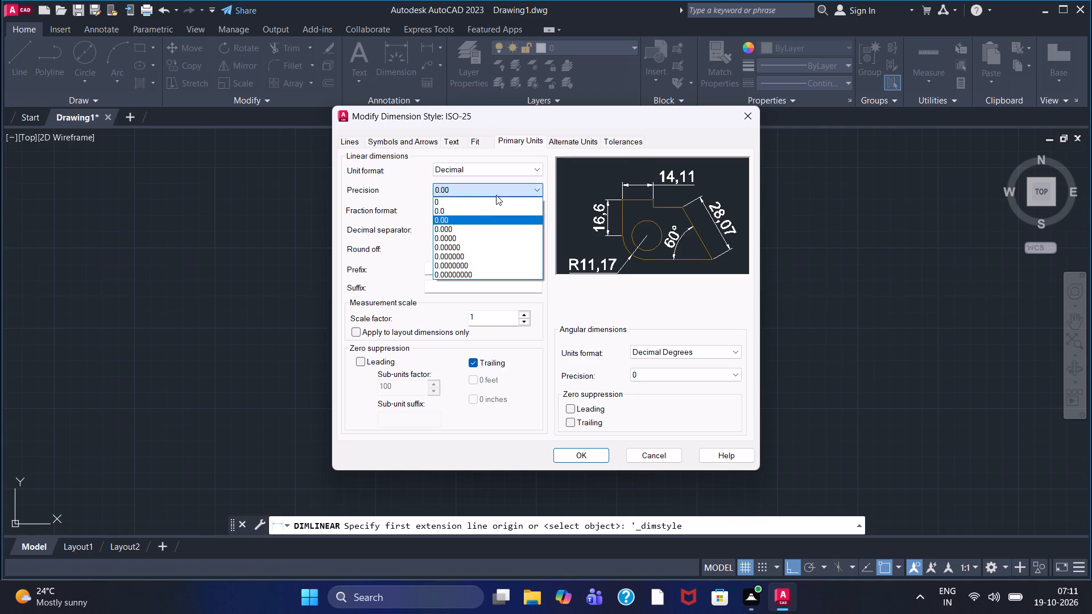
{"action": "left_click", "coordinate": [491, 199]}
{"action": "left_click", "coordinate": [590, 453]}
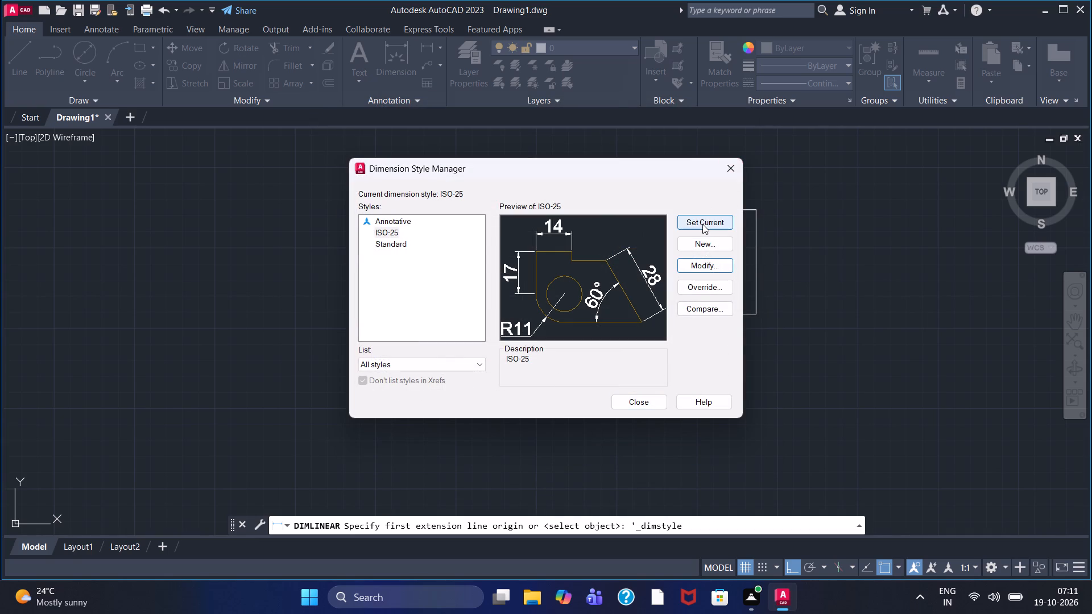
{"action": "left_click", "coordinate": [702, 224]}
{"action": "left_click", "coordinate": [645, 399]}
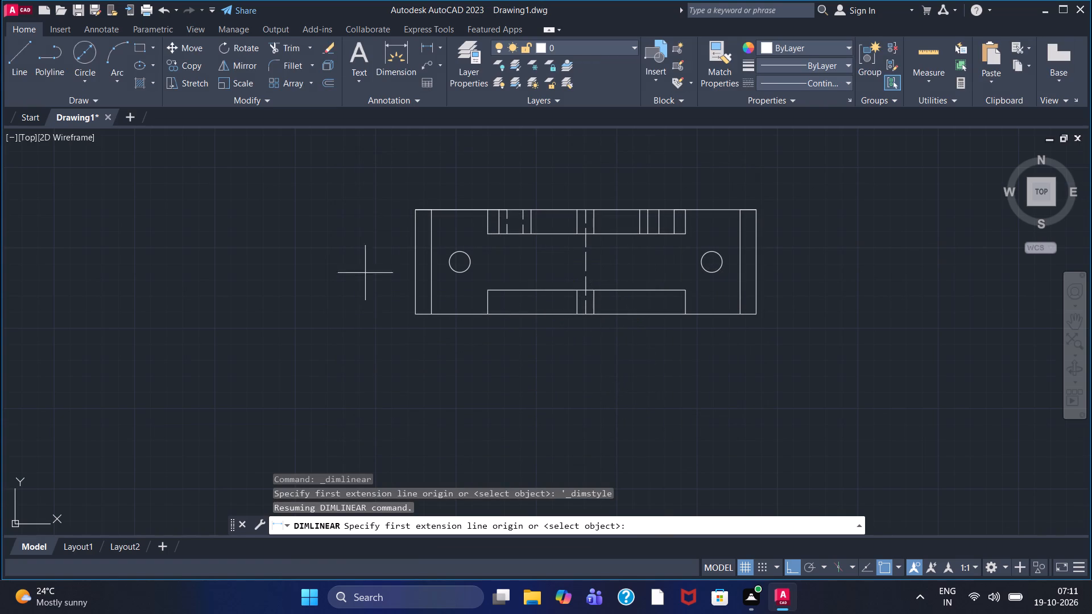
Add a linear dimension for the rectangle's overall width, placed above the top edge.
{"action": "left_click", "coordinate": [423, 48]}
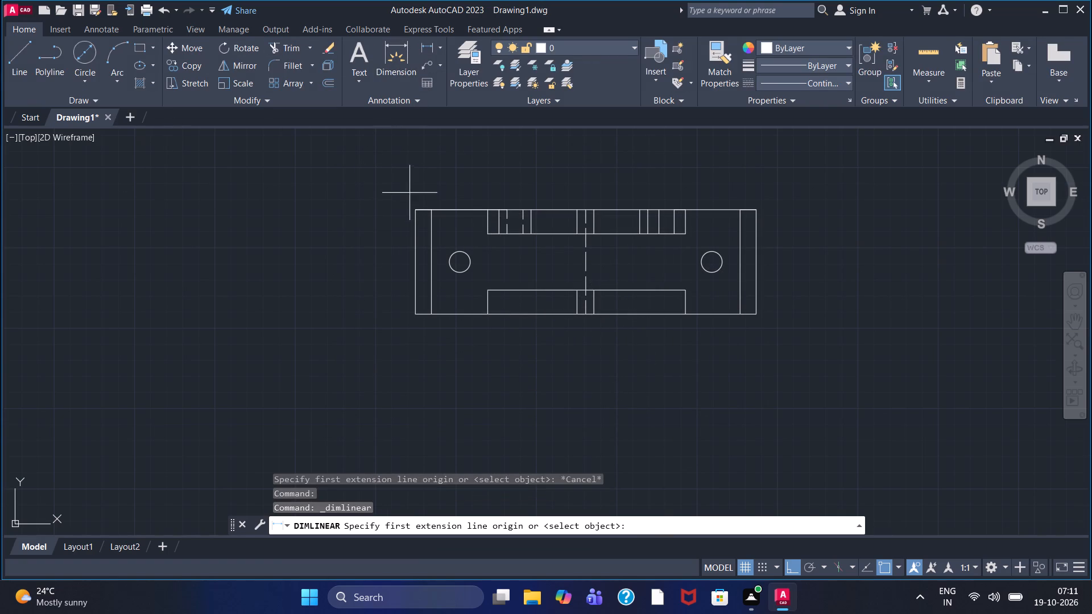
{"action": "left_click", "coordinate": [413, 210]}
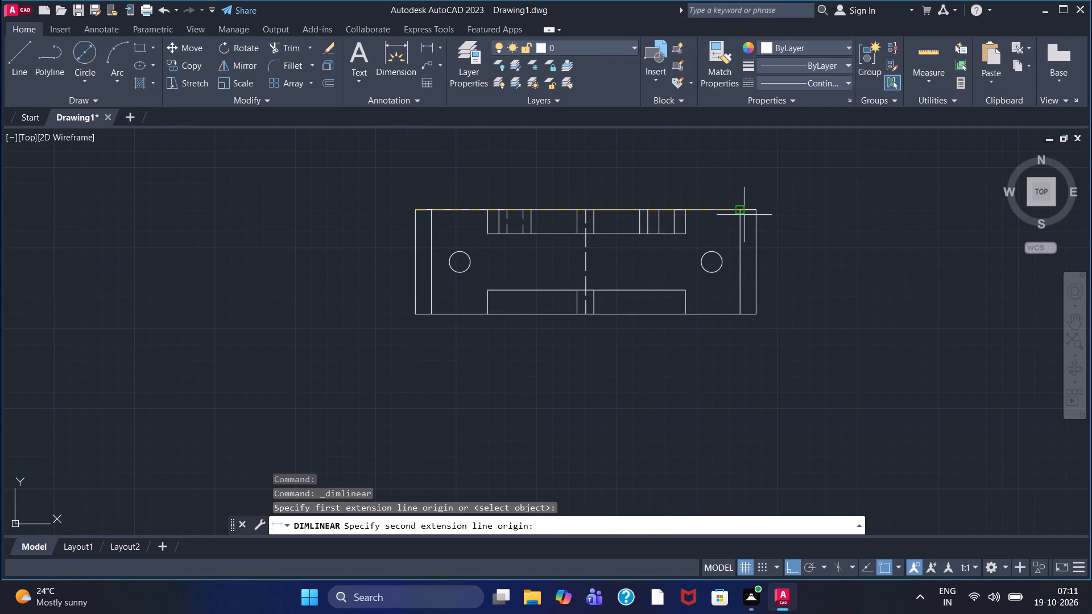
{"action": "left_click", "coordinate": [755, 213]}
{"action": "left_click", "coordinate": [601, 178]}
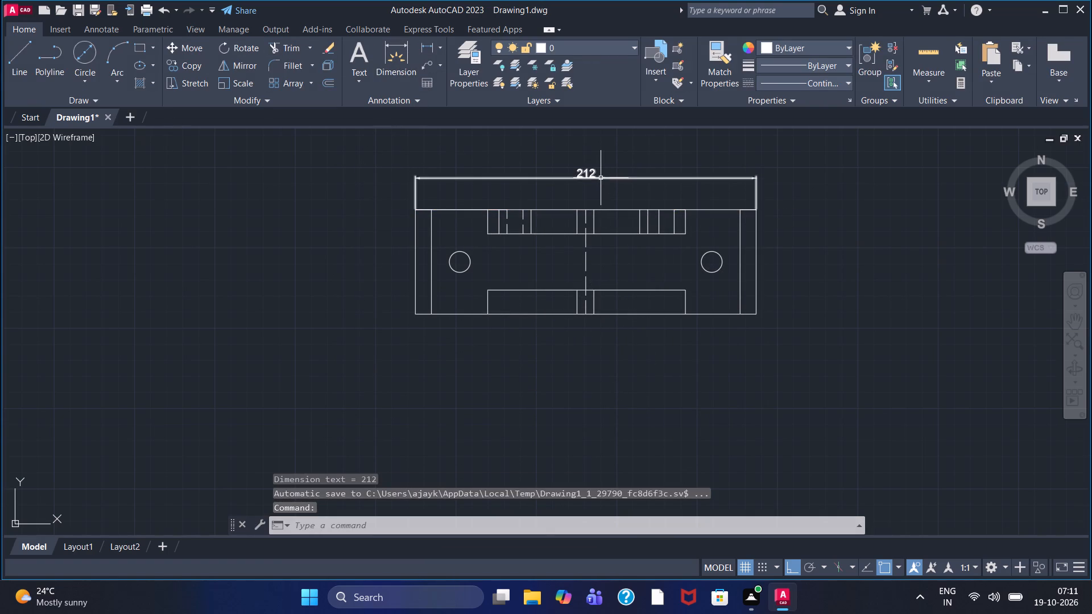
Add a vertical linear dimension from the right circle's centre to the rectangle's bottom-right corner, placed outside the right edge.
{"action": "middle_click_drag", "start_coordinate": [491, 195], "coordinate": [209, 194]}
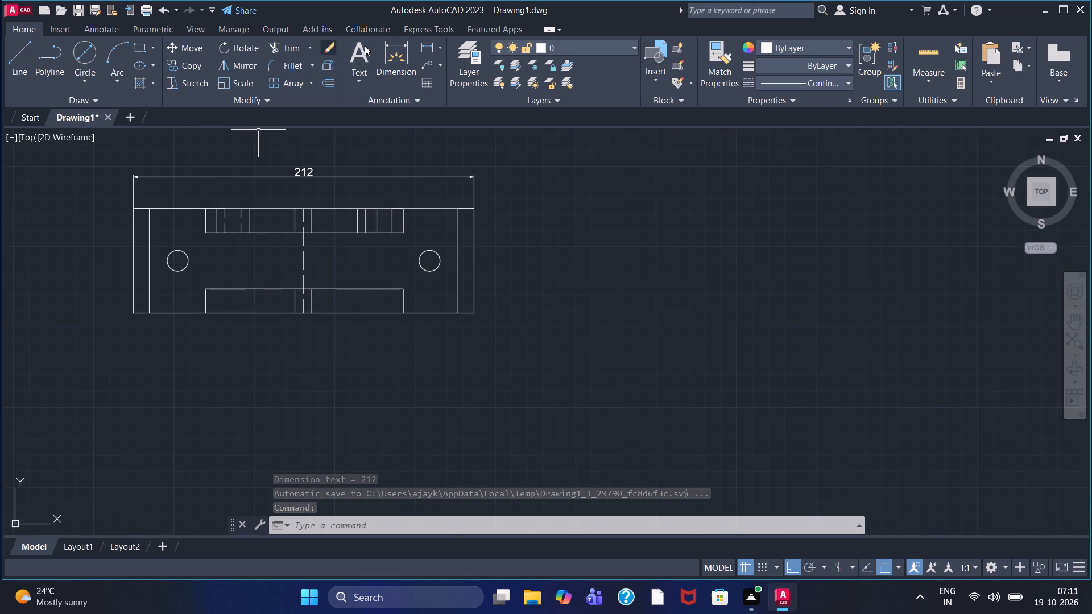
{"action": "left_click", "coordinate": [425, 44]}
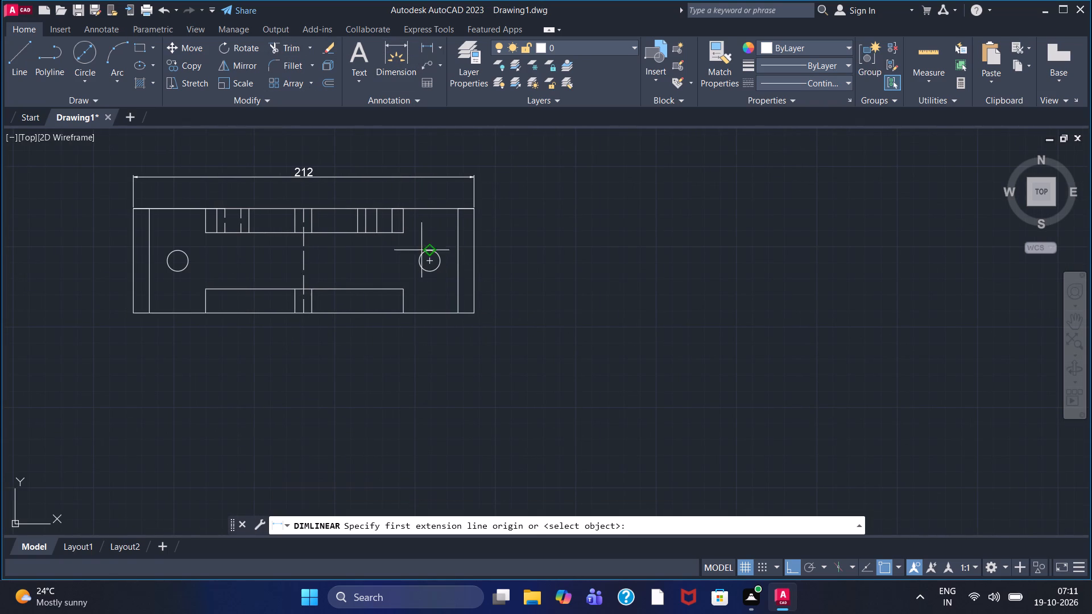
{"action": "left_click", "coordinate": [433, 260]}
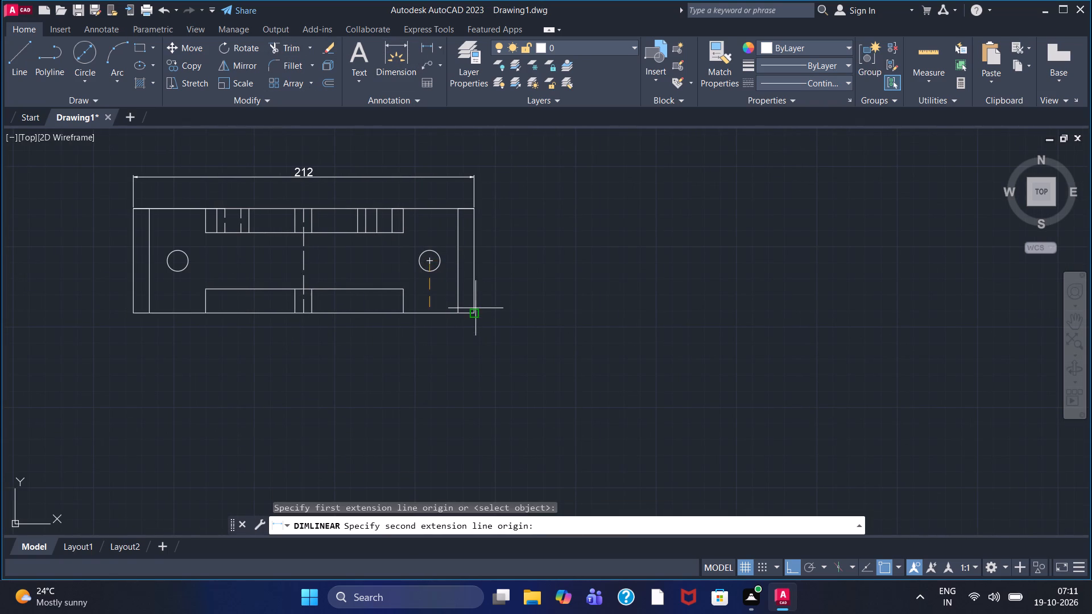
{"action": "left_click", "coordinate": [475, 308]}
{"action": "left_click", "coordinate": [506, 288]}
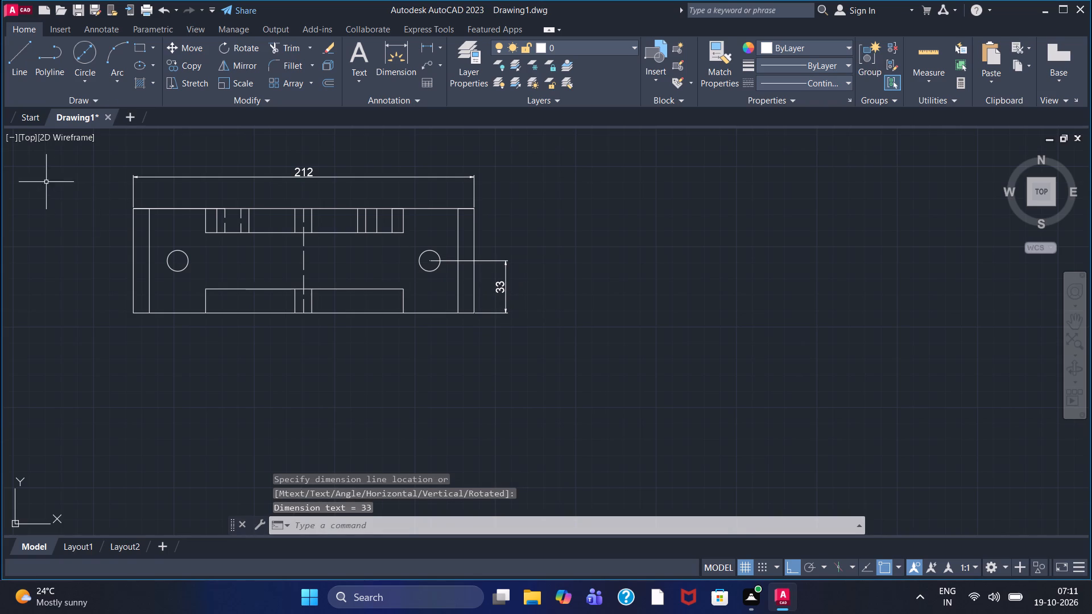
Add a diameter dimension to the left circle, with its text outside the rectangle's left edge.
{"action": "left_click", "coordinate": [437, 52]}
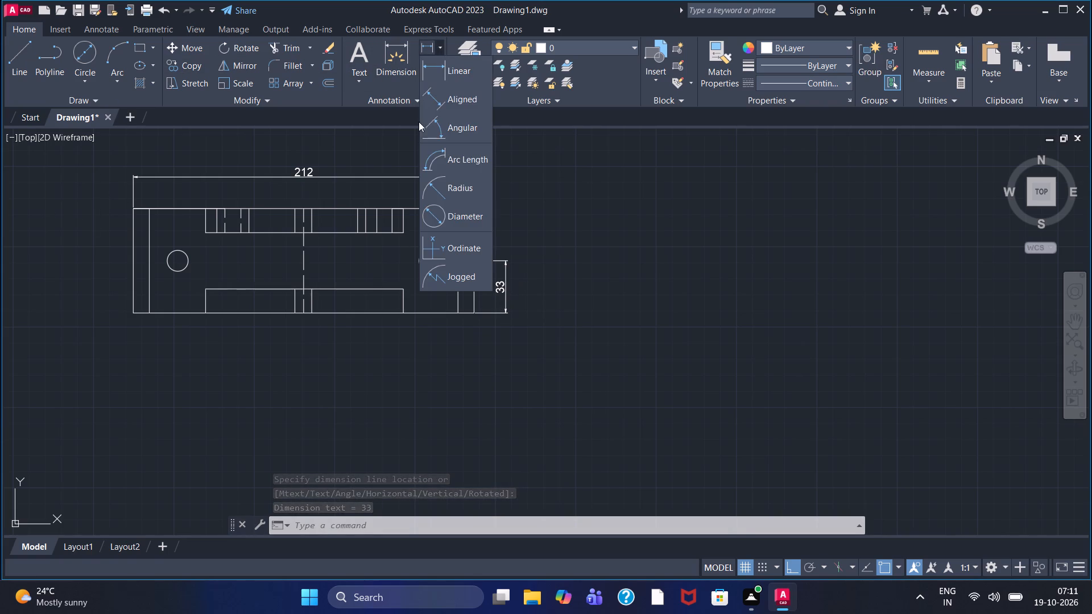
{"action": "left_click", "coordinate": [438, 209]}
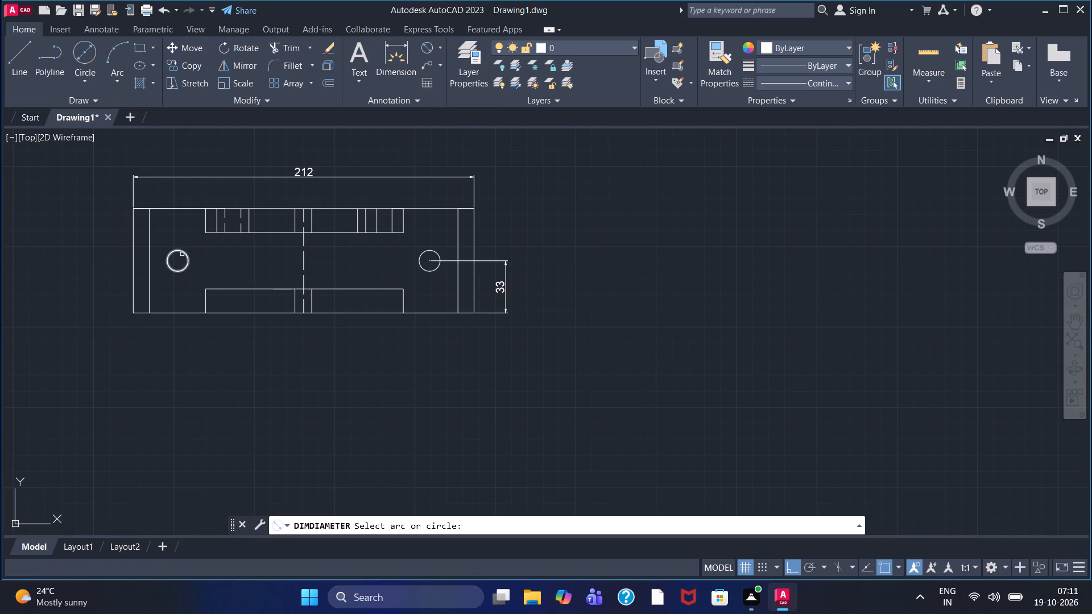
{"action": "left_click", "coordinate": [177, 250]}
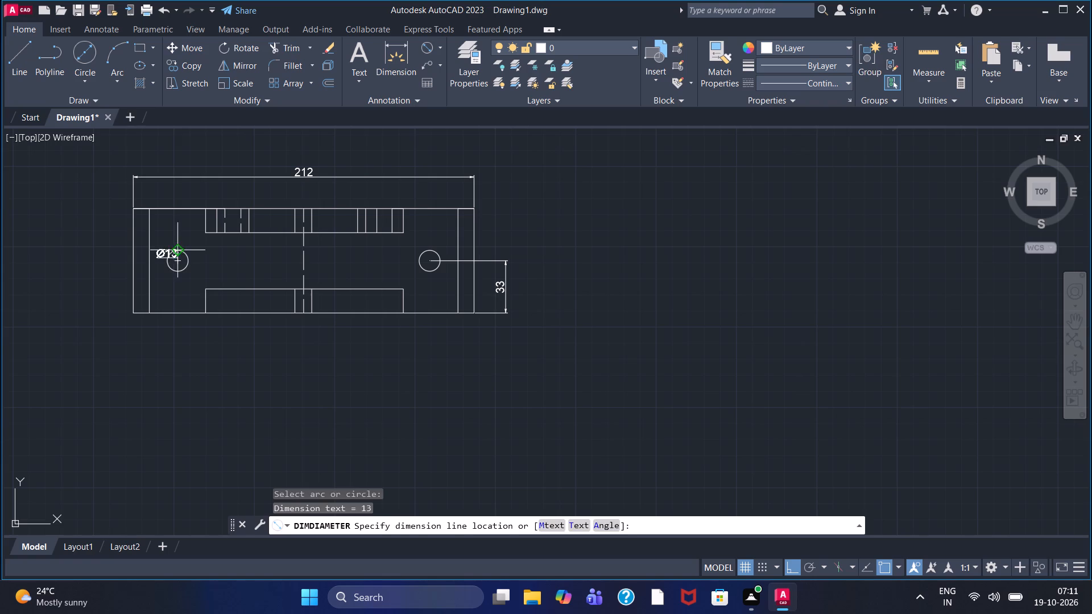
{"action": "left_click", "coordinate": [100, 226]}
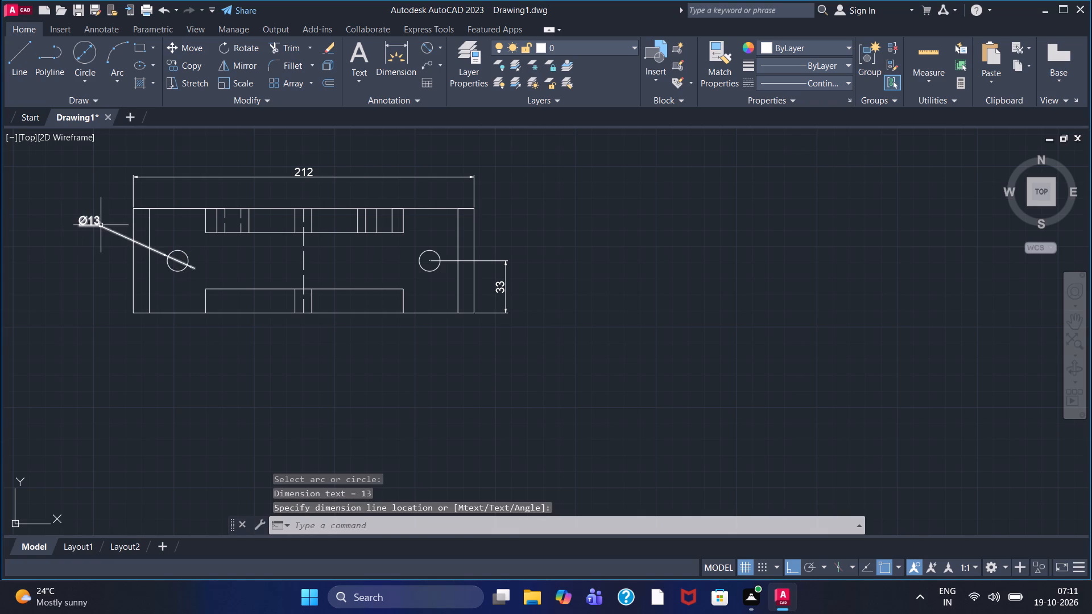
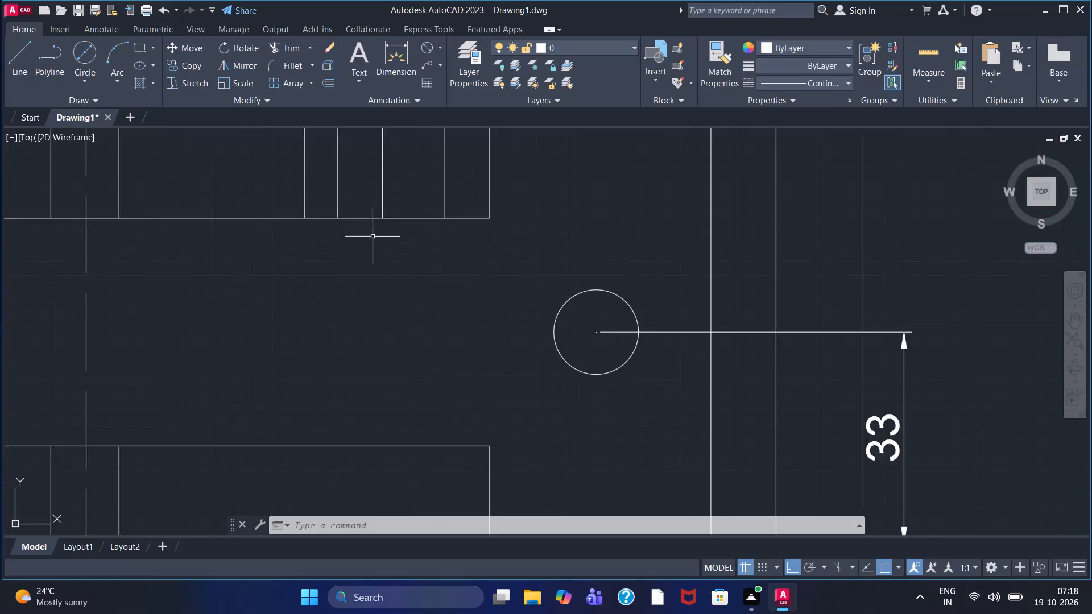
Add a vertical linear dimension for the height of the bottom notch, placed just beyond the notch's right edge.
{"action": "scroll", "coordinate": [373, 237], "scroll_direction": "down", "scroll_amount": 3}
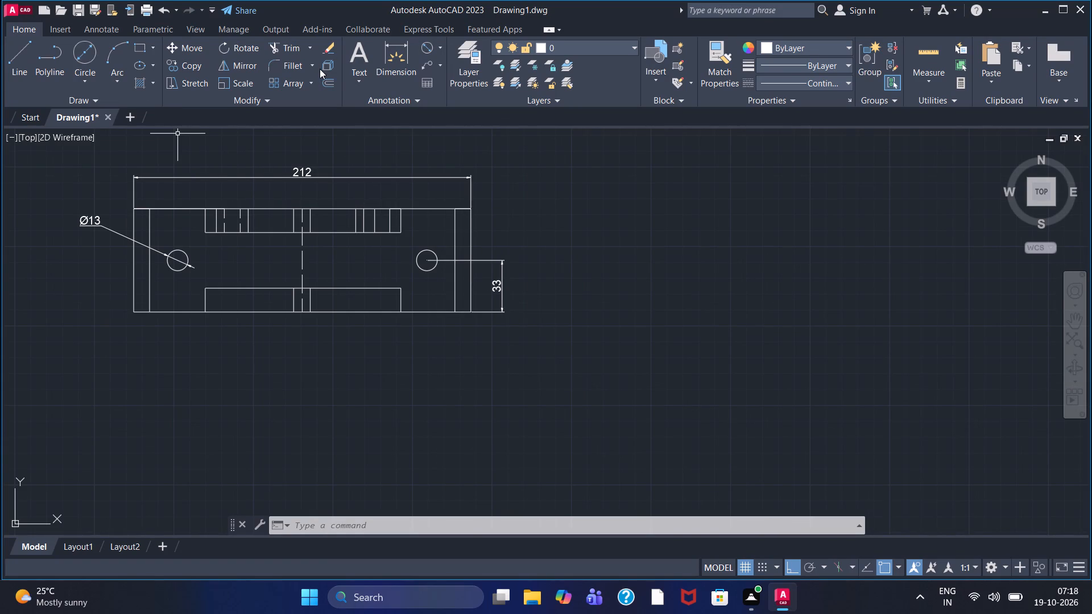
{"action": "left_click", "coordinate": [440, 44]}
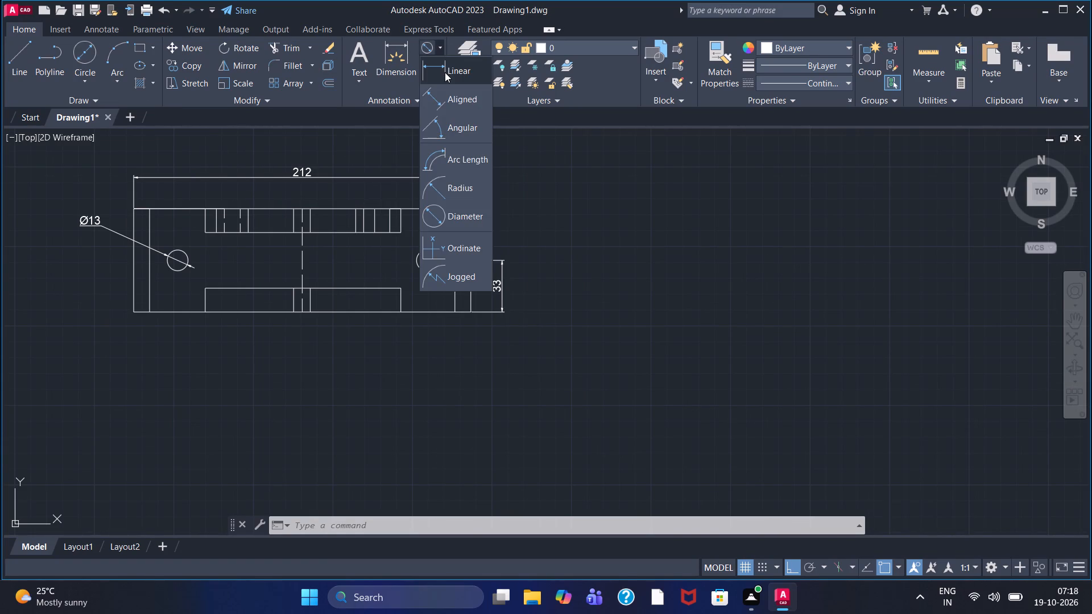
{"action": "left_click", "coordinate": [445, 72]}
{"action": "left_click", "coordinate": [397, 288]}
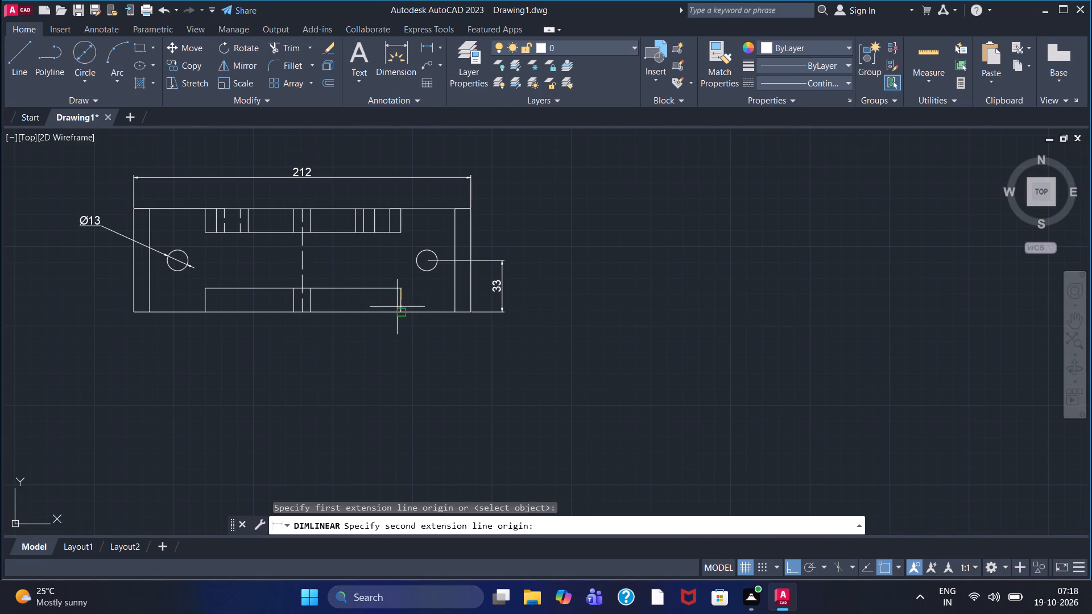
{"action": "left_click", "coordinate": [399, 312]}
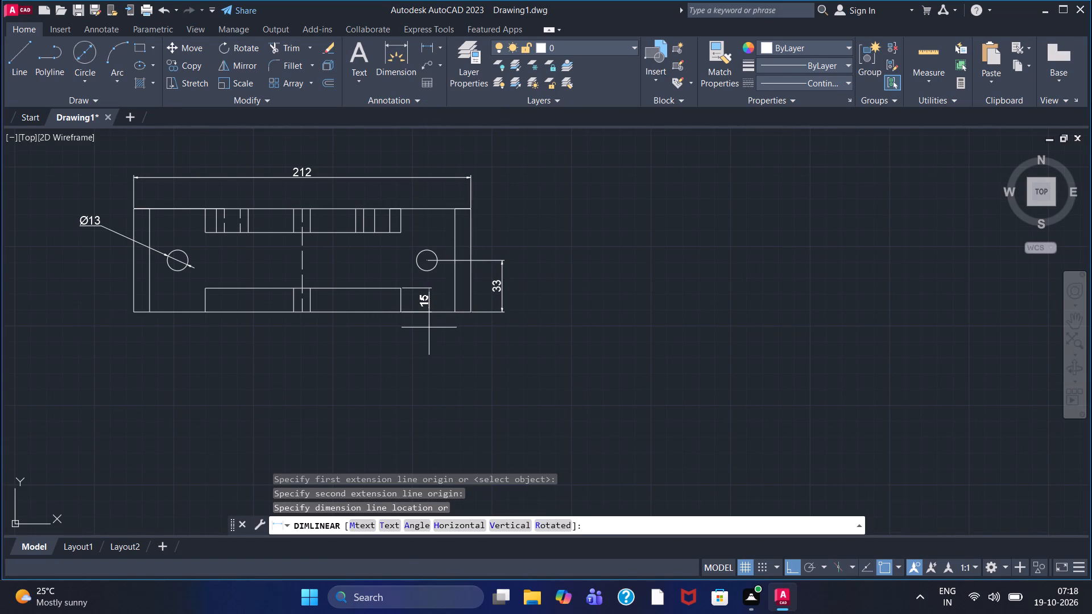
{"action": "left_click", "coordinate": [429, 327]}
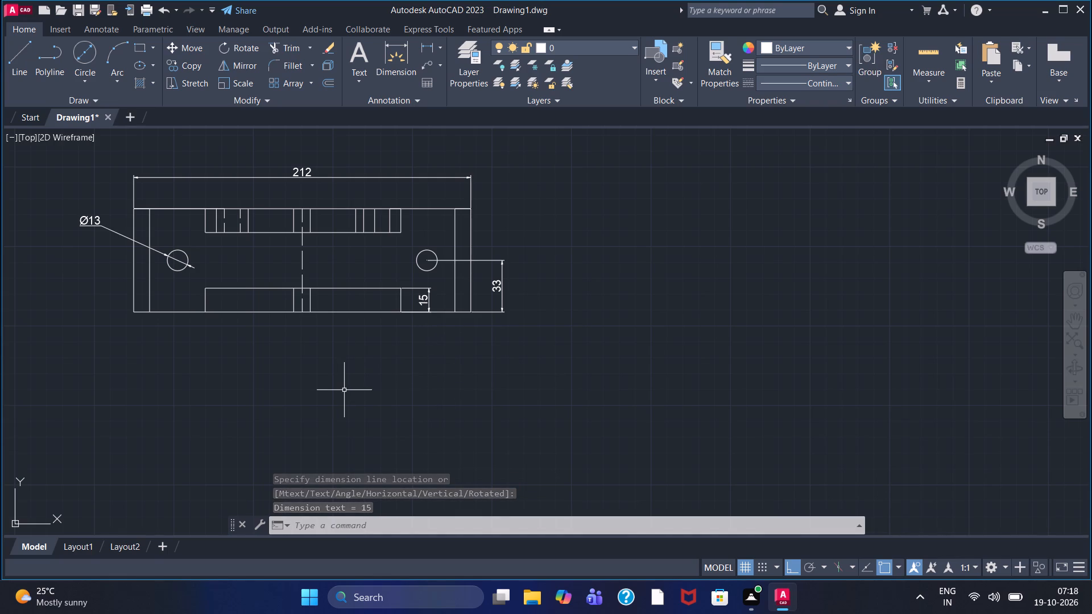
Draw a vertical projection line about 147 long straight down from the rectangle's bottom-left corner.
{"action": "middle_click_drag", "start_coordinate": [344, 390], "coordinate": [344, 369]}
{"action": "scroll", "coordinate": [337, 358], "scroll_direction": "down", "scroll_amount": 1}
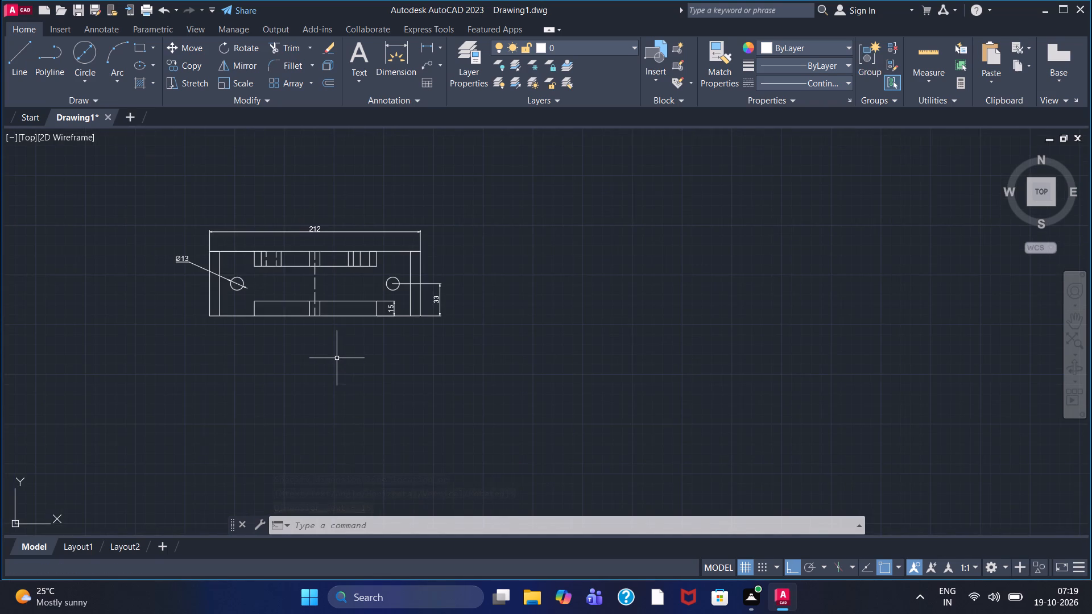
{"action": "middle_click_drag", "start_coordinate": [337, 358], "coordinate": [275, 272]}
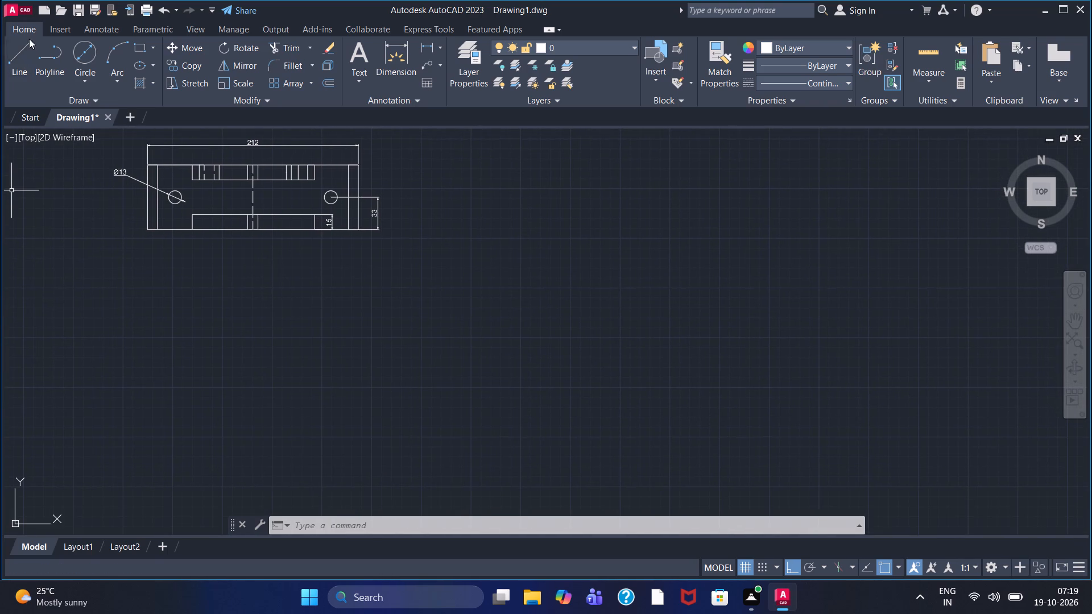
{"action": "left_click", "coordinate": [27, 47]}
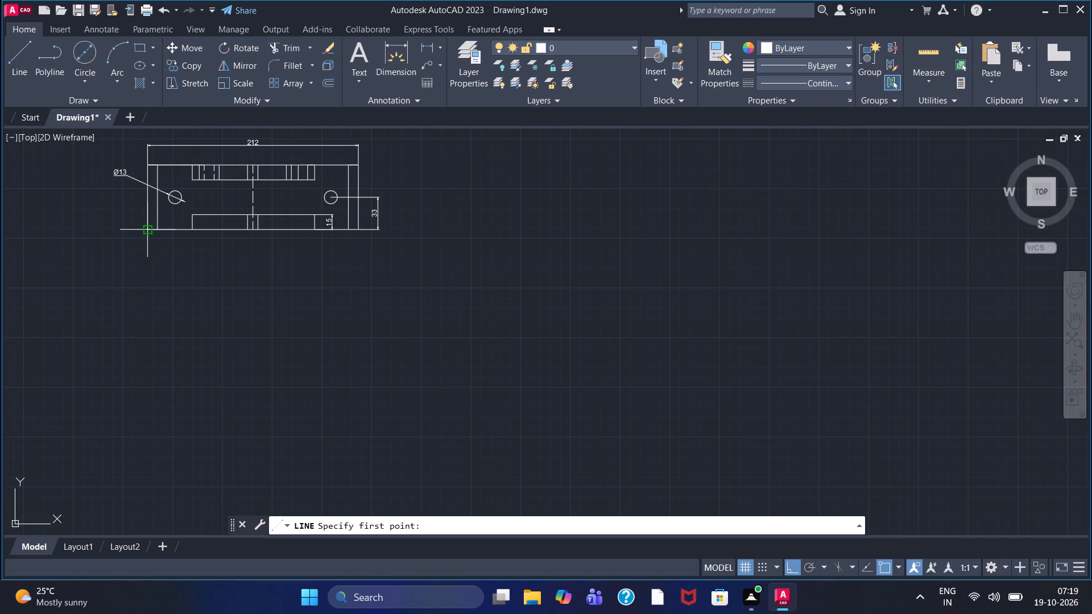
{"action": "left_click", "coordinate": [147, 230]}
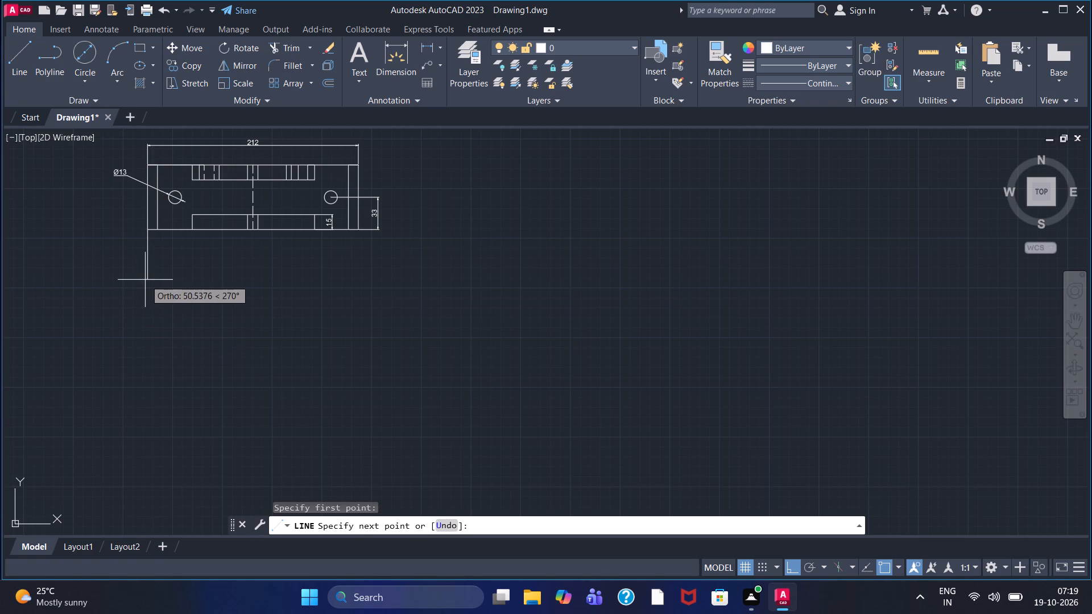
{"action": "double_click", "coordinate": [142, 376]}
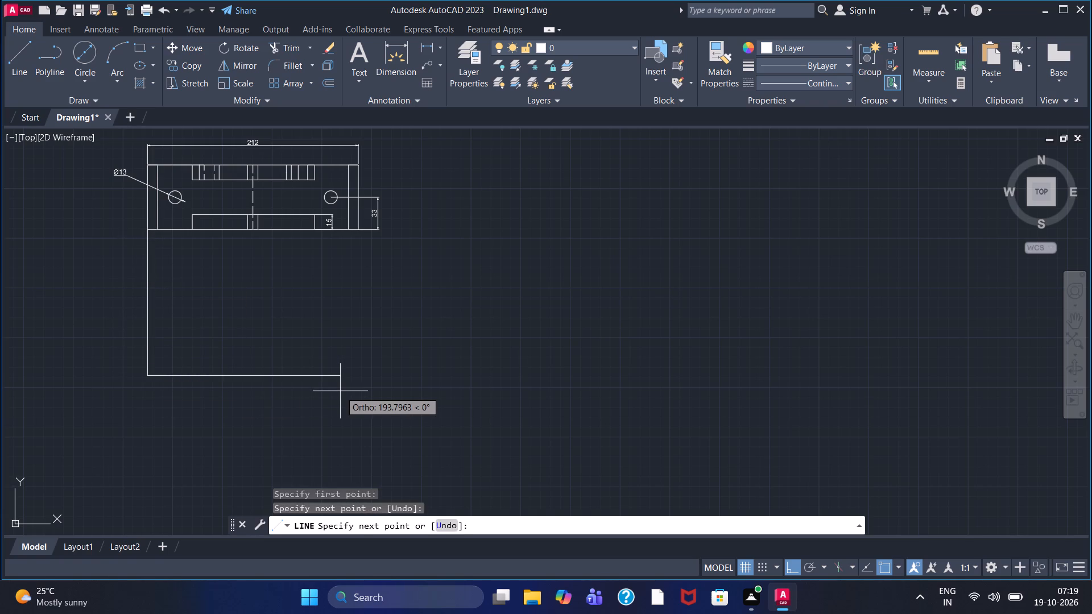
Continue the line as a lower view's outline: 212 to the right, 25 up, 36 to the left and 44 up.
{"action": "type", "text": "212"}
{"action": "key", "text": "Return"}
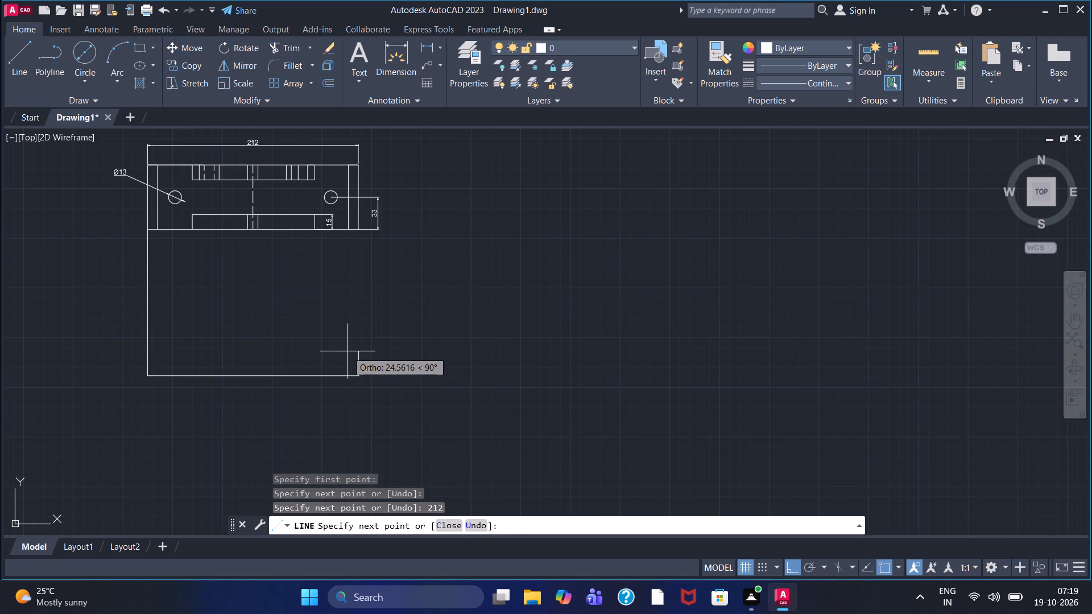
{"action": "type", "text": "25"}
{"action": "key", "text": "Return"}
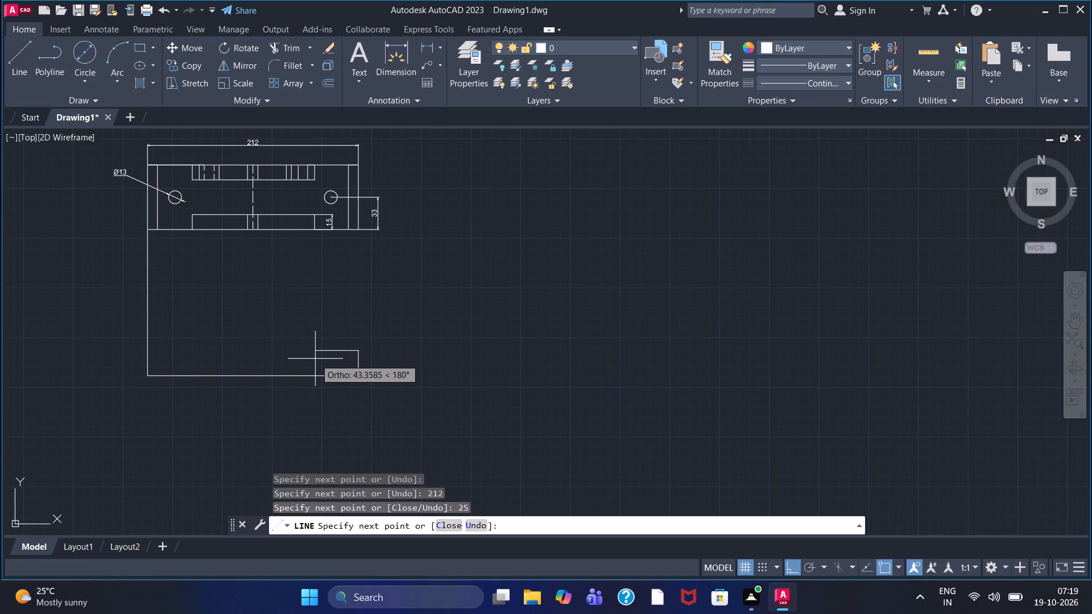
{"action": "type", "text": "36"}
{"action": "key", "text": "Return"}
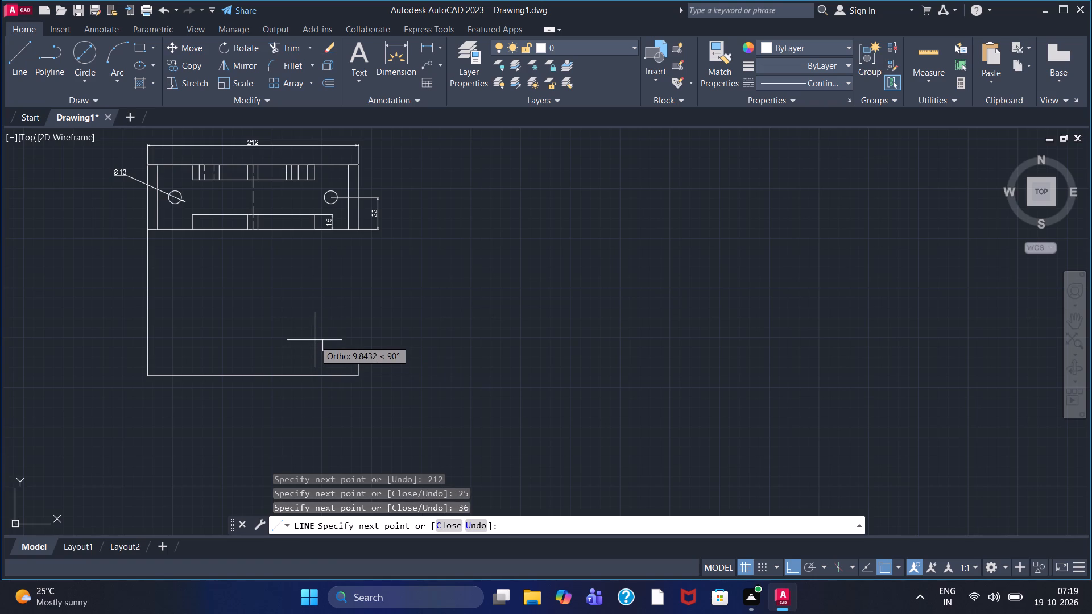
{"action": "type", "text": "44"}
{"action": "key", "text": "Return"}
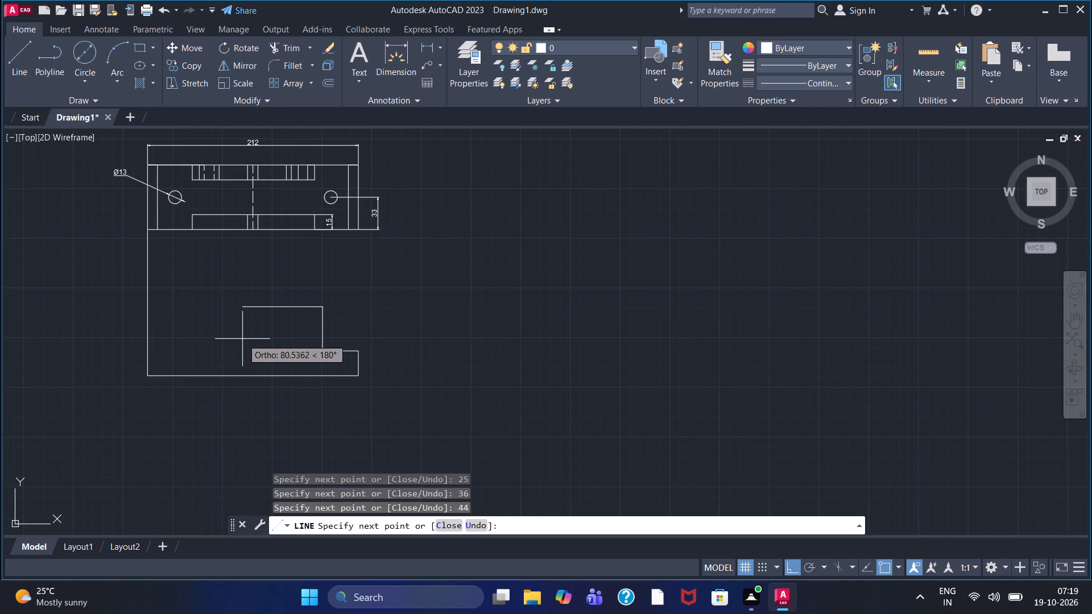
{"action": "right_click", "coordinate": [242, 339]}
{"action": "left_click", "coordinate": [260, 349]}
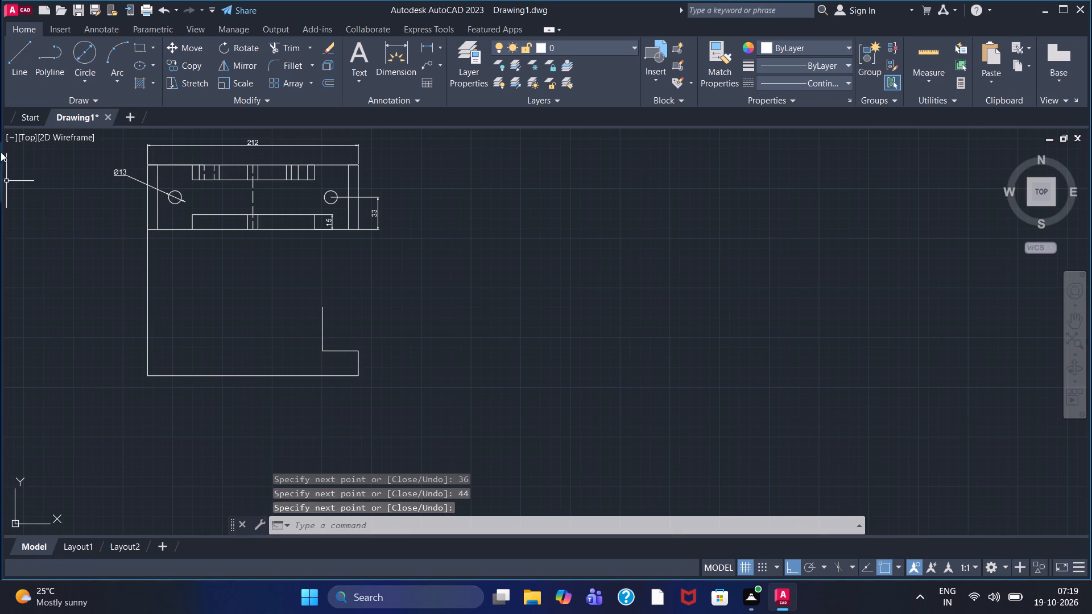
Draw the lower view's left side from its bottom-left corner, 25 up, 36 right and 44 up, and join it across to the right upright's top.
{"action": "left_click", "coordinate": [19, 78]}
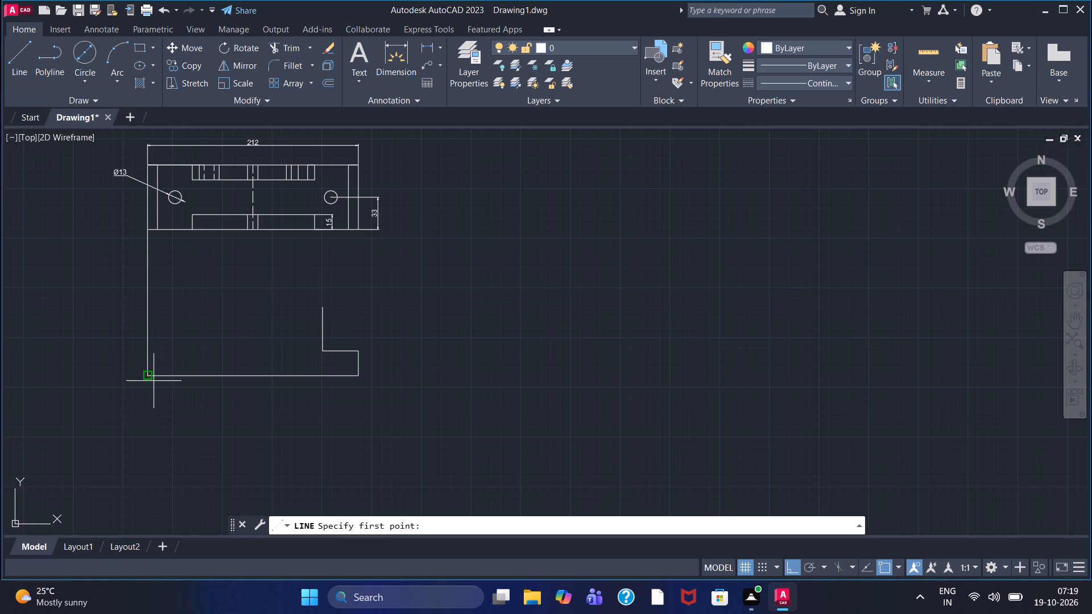
{"action": "left_click", "coordinate": [150, 376]}
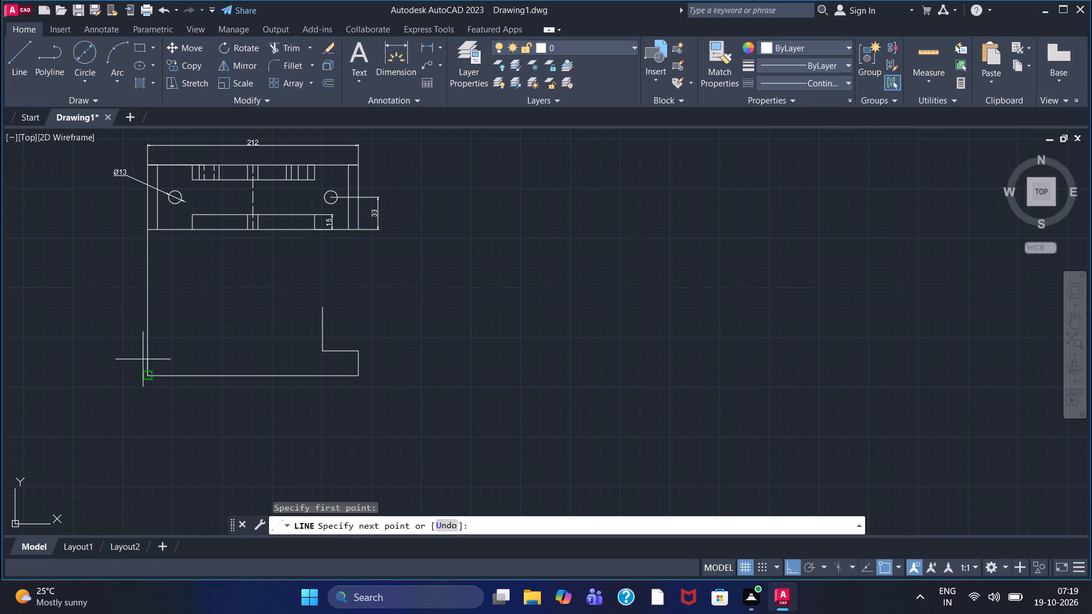
{"action": "type", "text": "25"}
{"action": "key", "text": "Return"}
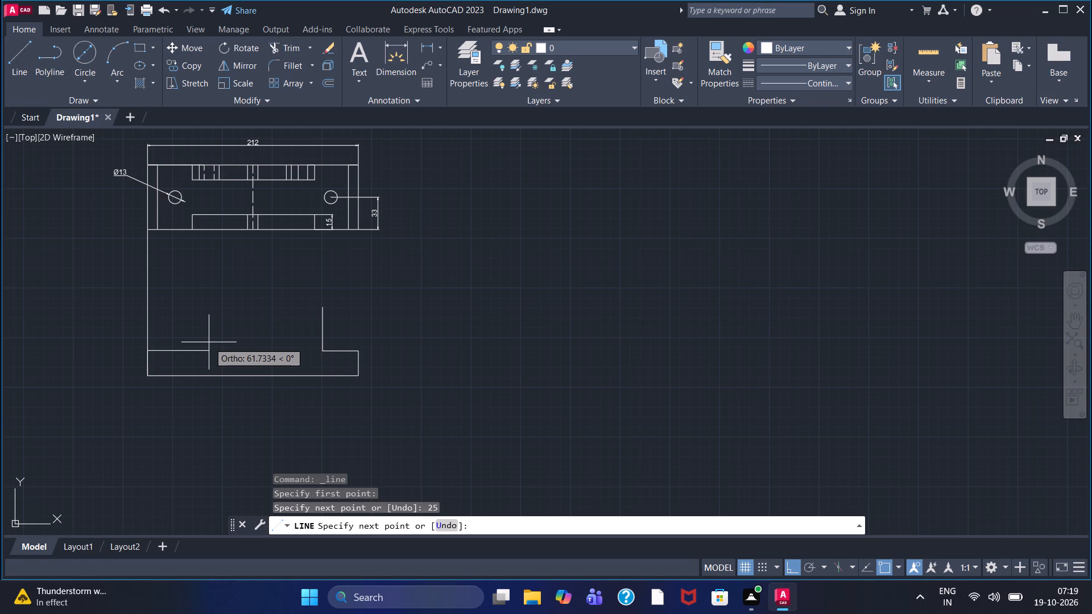
{"action": "type", "text": "36"}
{"action": "key", "text": "Return"}
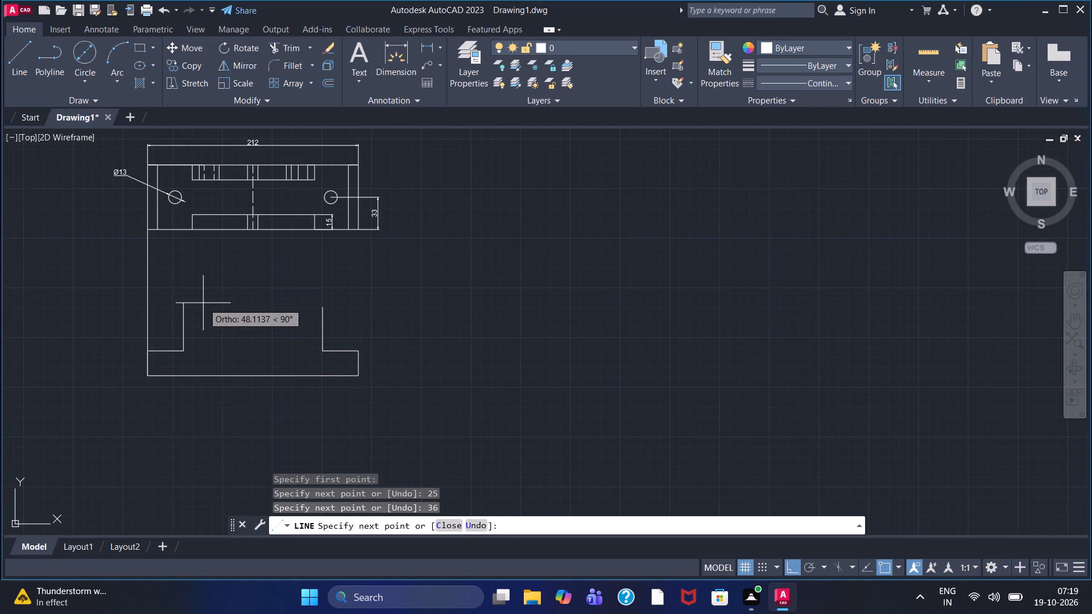
{"action": "type", "text": "44"}
{"action": "key", "text": "Return"}
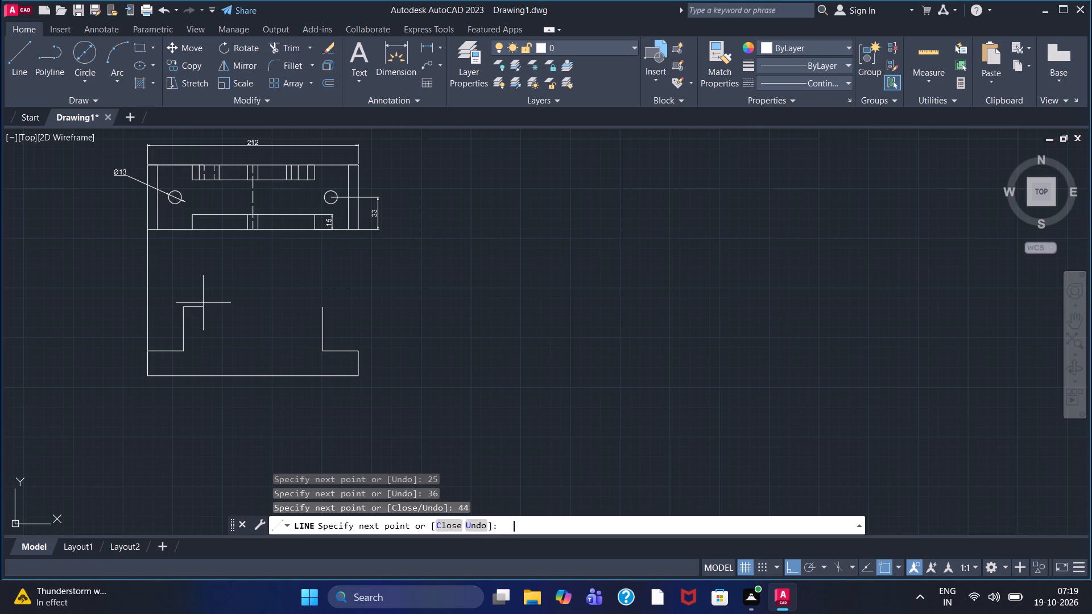
{"action": "left_click", "coordinate": [325, 315]}
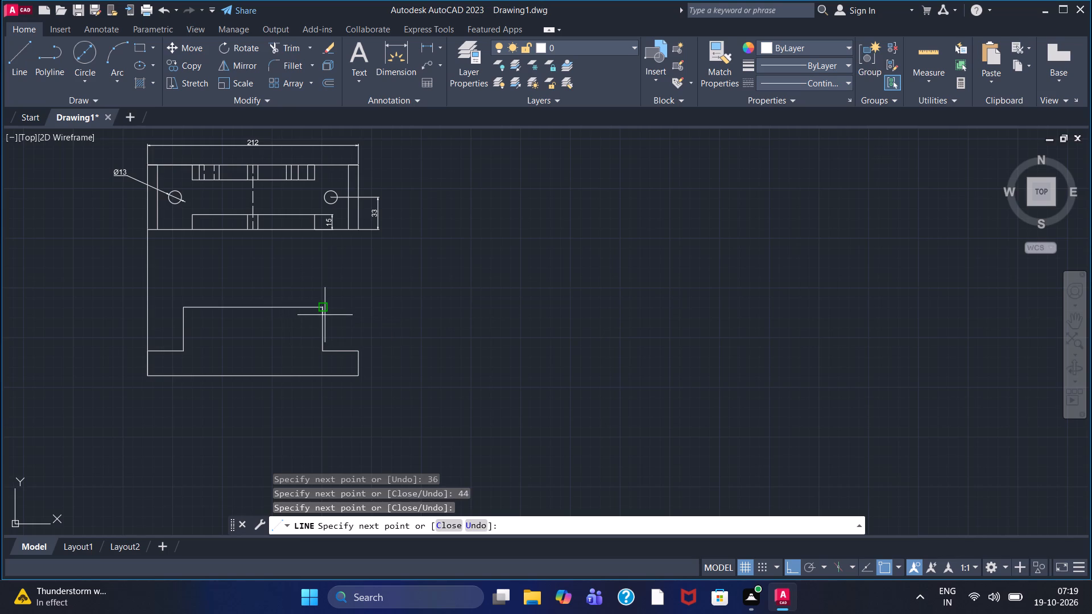
{"action": "right_click", "coordinate": [348, 295]}
{"action": "left_click", "coordinate": [356, 297]}
Trim away the projection line between the two views and the horizontal top edge joining the lower view's uprights.
{"action": "scroll", "coordinate": [213, 345], "scroll_direction": "down", "scroll_amount": 1}
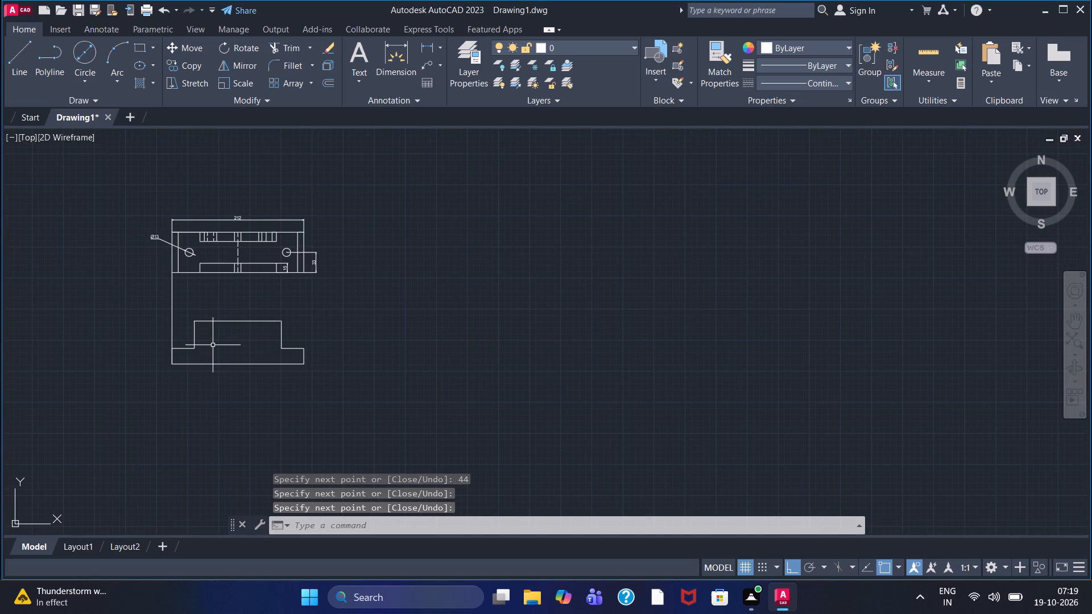
{"action": "scroll", "coordinate": [212, 345], "scroll_direction": "up", "scroll_amount": 1}
{"action": "left_click", "coordinate": [286, 48]}
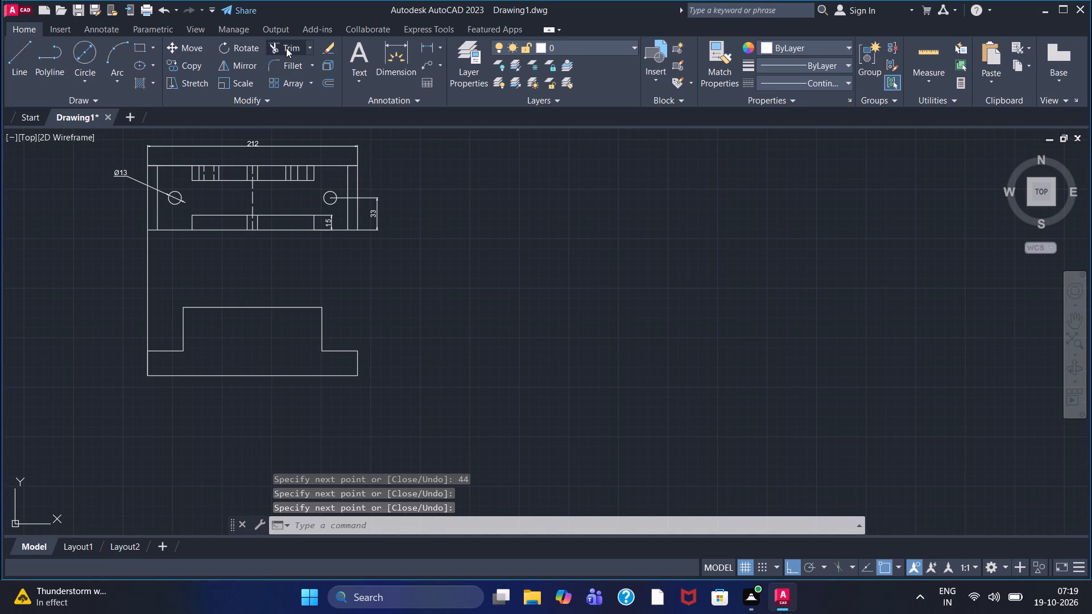
{"action": "left_click", "coordinate": [147, 312]}
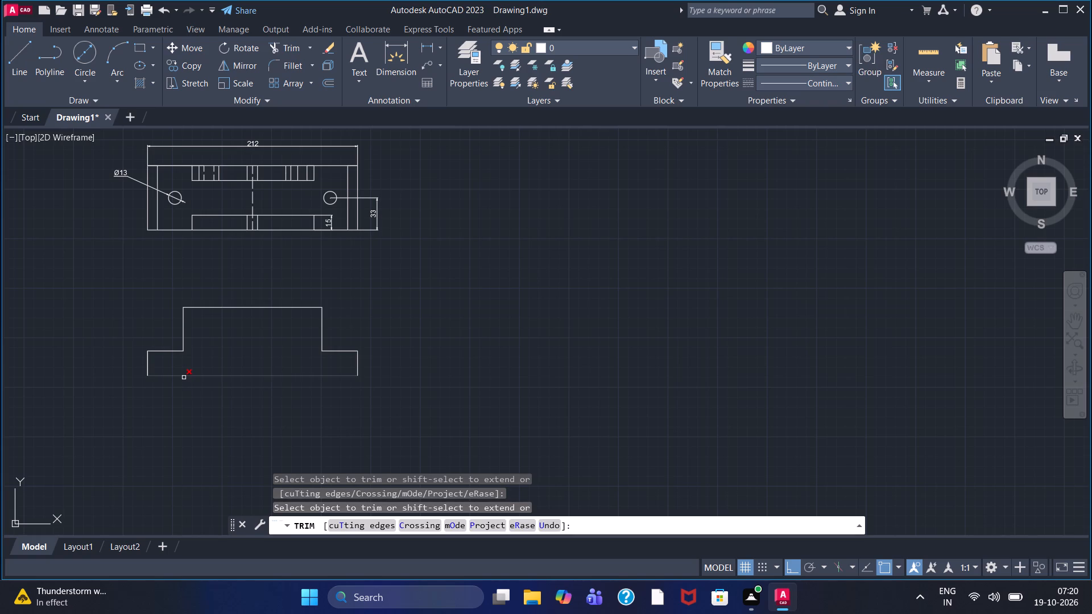
{"action": "left_click", "coordinate": [242, 305]}
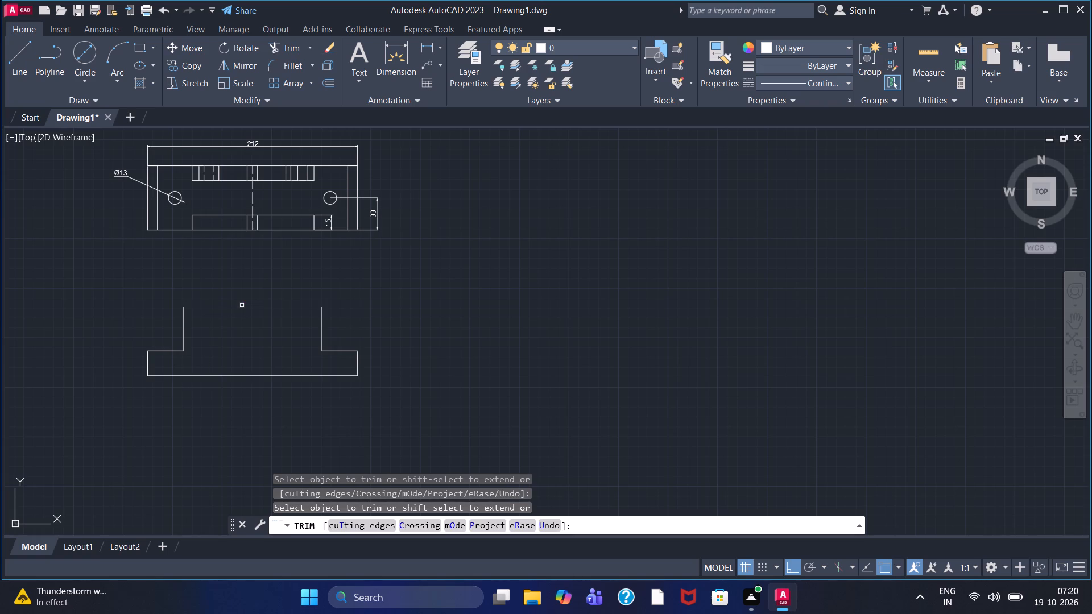
Draw a vertical centre line from the midpoint of the lower view's bottom edge up past the tops of the uprights.
{"action": "left_click", "coordinate": [19, 72]}
{"action": "left_click", "coordinate": [255, 374]}
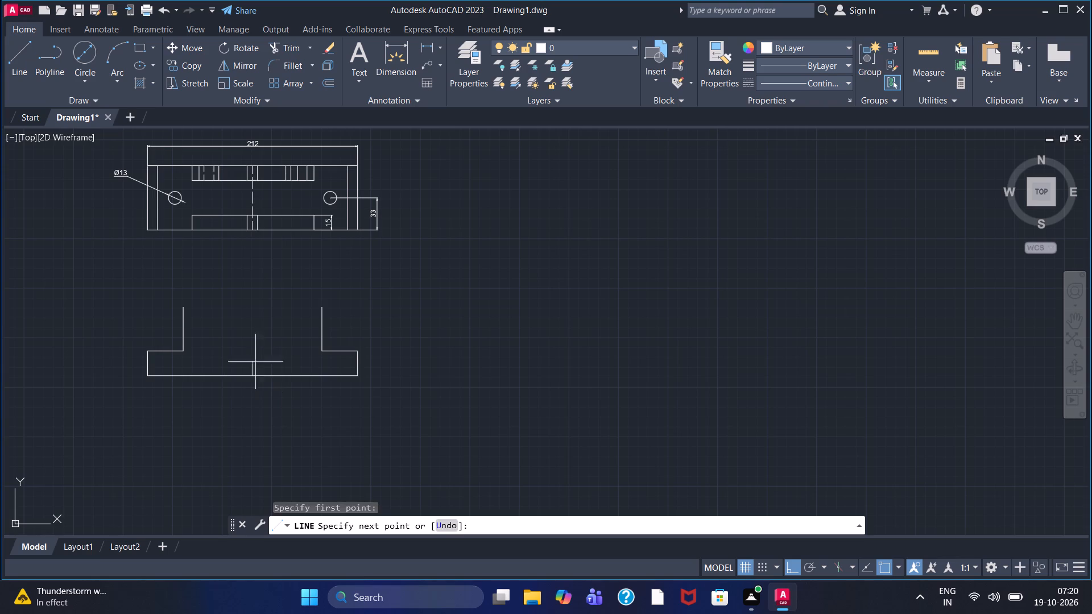
{"action": "left_click", "coordinate": [254, 265]}
{"action": "right_click", "coordinate": [274, 277]}
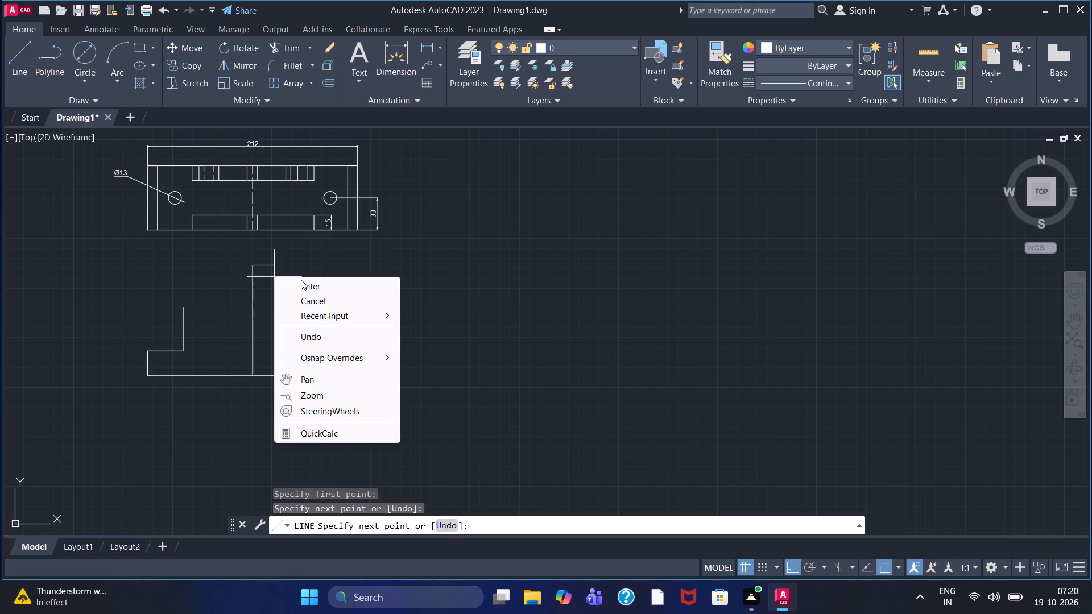
{"action": "left_click", "coordinate": [301, 280]}
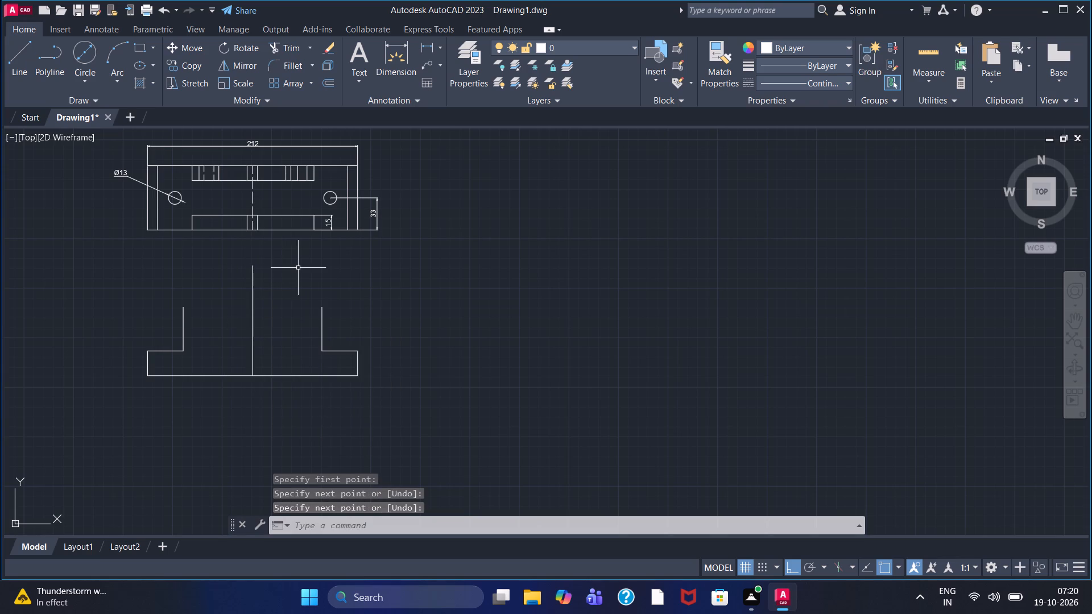
Draw a 36-long horizontal line inward from the top of the lower view's left upright.
{"action": "left_click", "coordinate": [15, 64]}
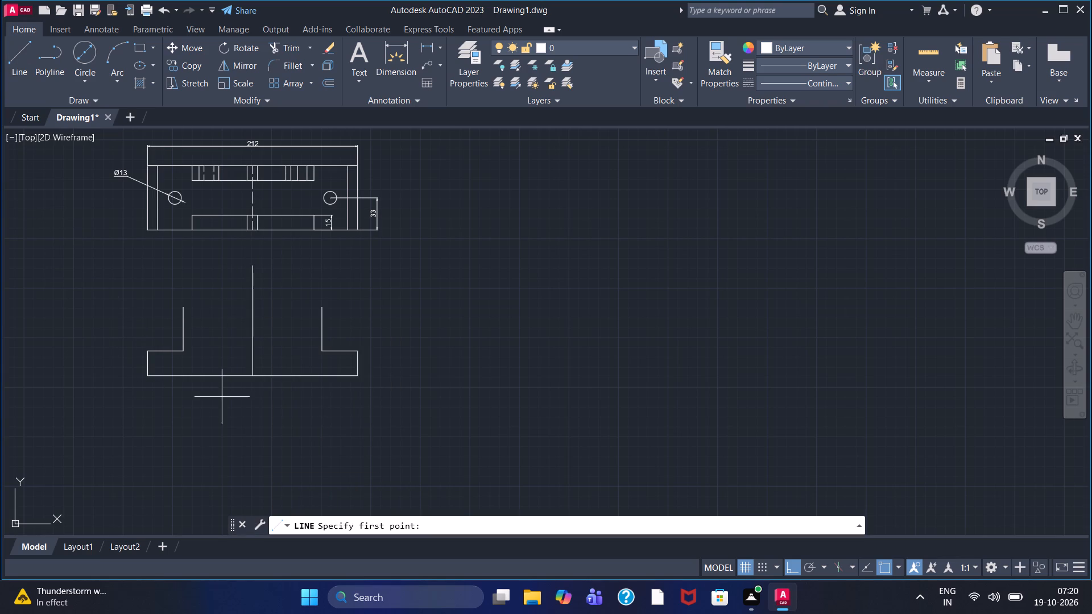
{"action": "left_click", "coordinate": [186, 309]}
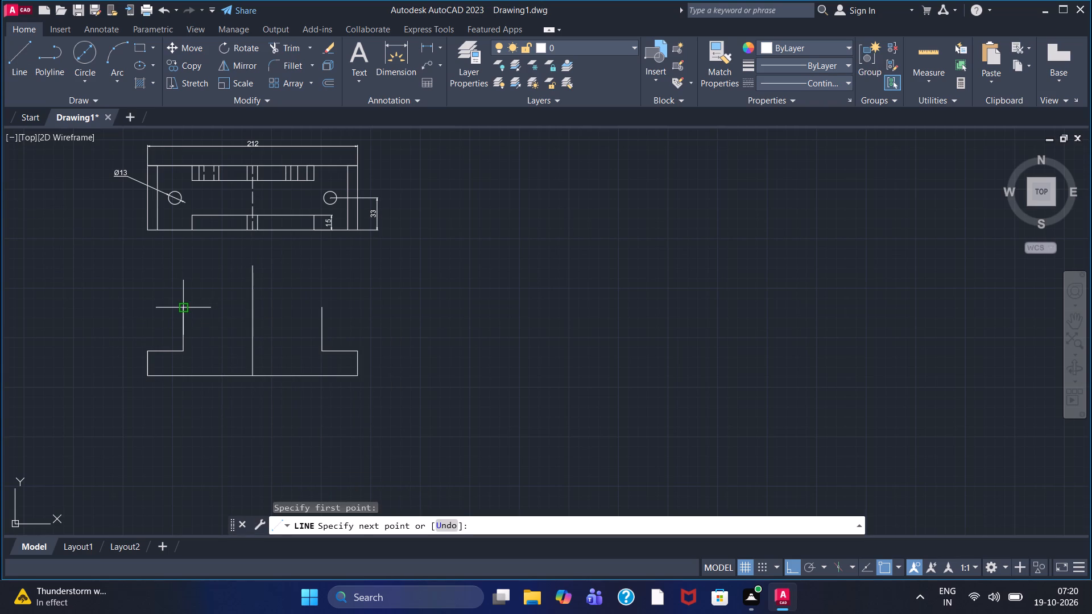
{"action": "type", "text": "36"}
{"action": "key", "text": "Return"}
{"action": "right_click", "coordinate": [221, 317]}
{"action": "left_click", "coordinate": [251, 327]}
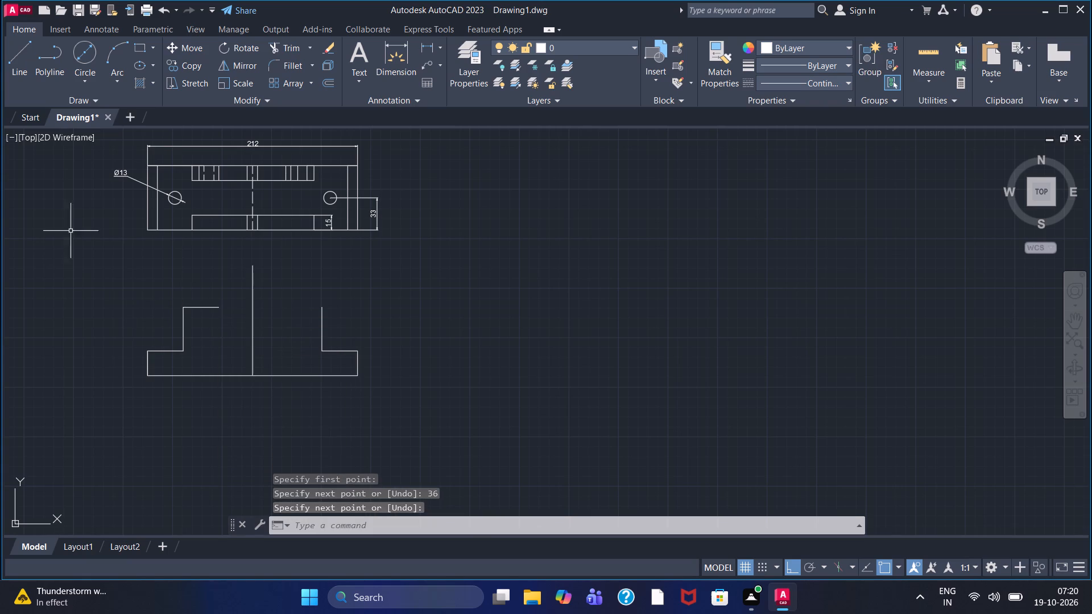
Draw a 36-long horizontal line inward from the top of the lower view's right upright.
{"action": "left_click", "coordinate": [8, 71]}
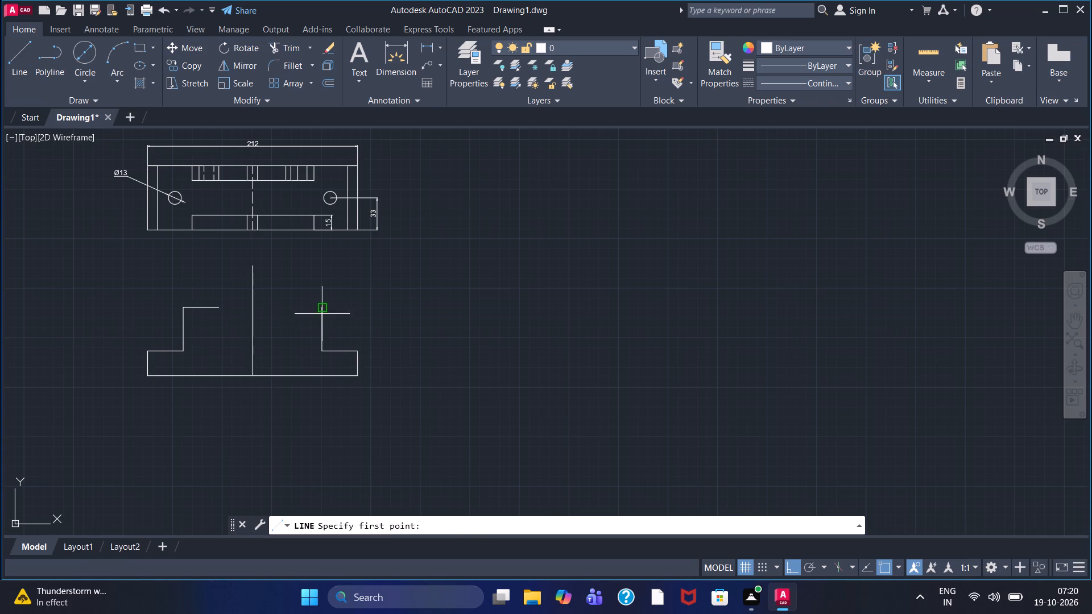
{"action": "left_click", "coordinate": [322, 310]}
{"action": "type", "text": "36"}
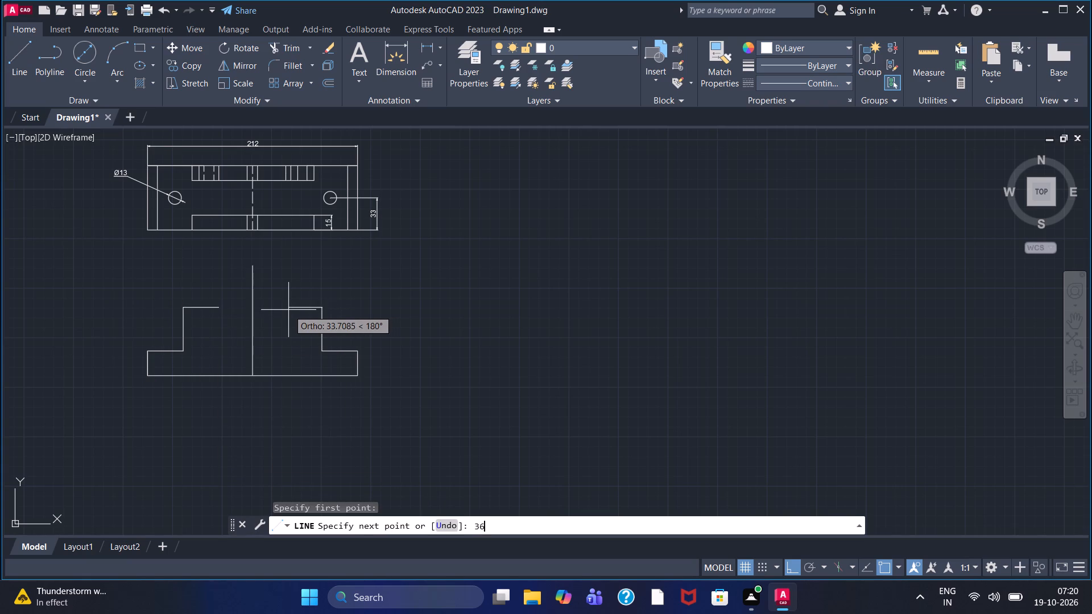
{"action": "key", "text": "Return"}
{"action": "right_click", "coordinate": [284, 293]}
{"action": "left_click", "coordinate": [295, 299]}
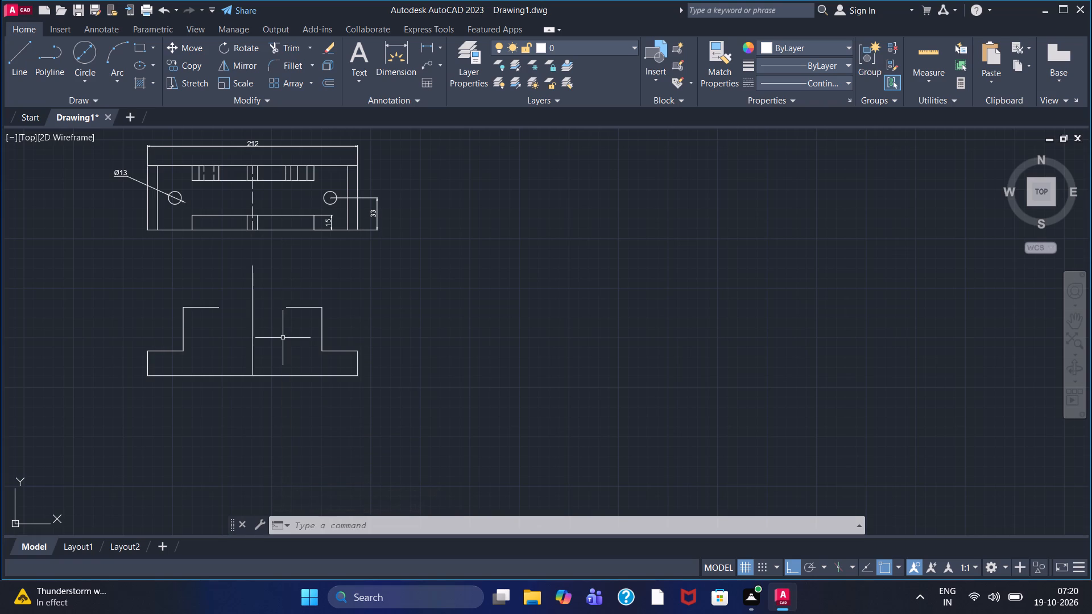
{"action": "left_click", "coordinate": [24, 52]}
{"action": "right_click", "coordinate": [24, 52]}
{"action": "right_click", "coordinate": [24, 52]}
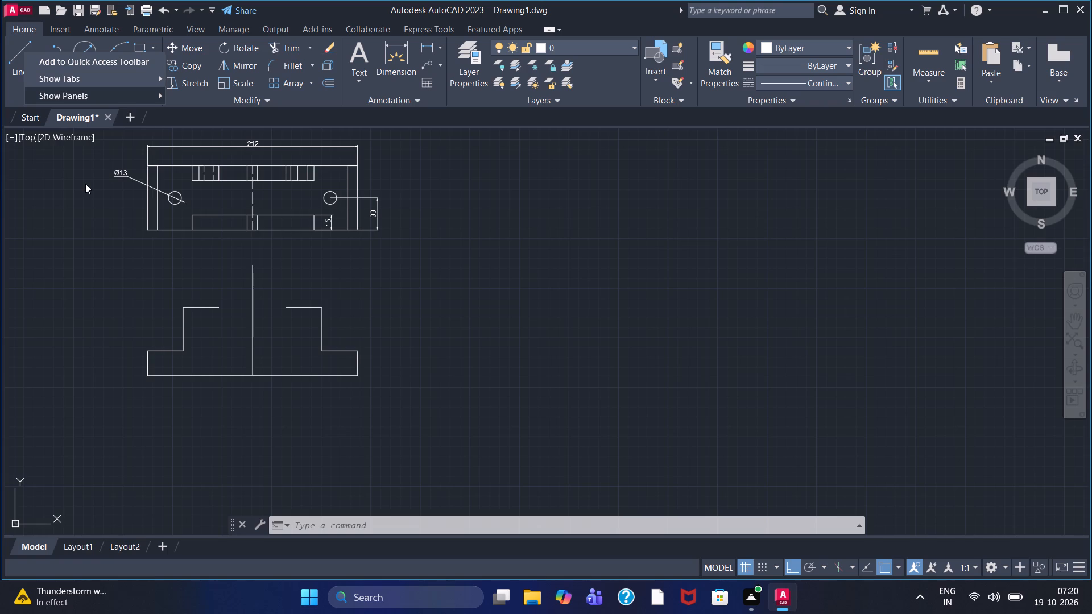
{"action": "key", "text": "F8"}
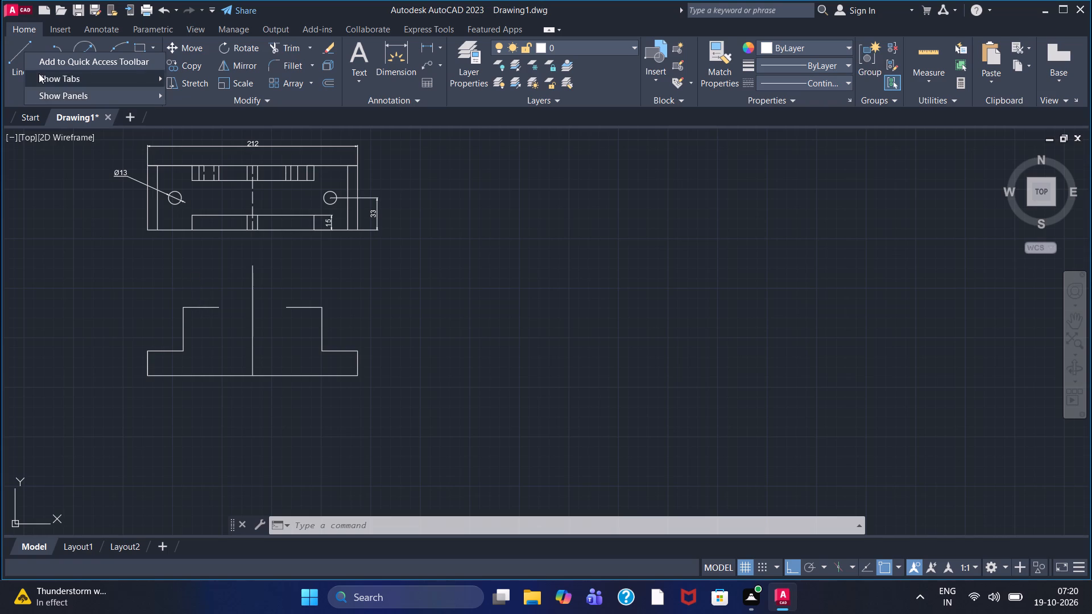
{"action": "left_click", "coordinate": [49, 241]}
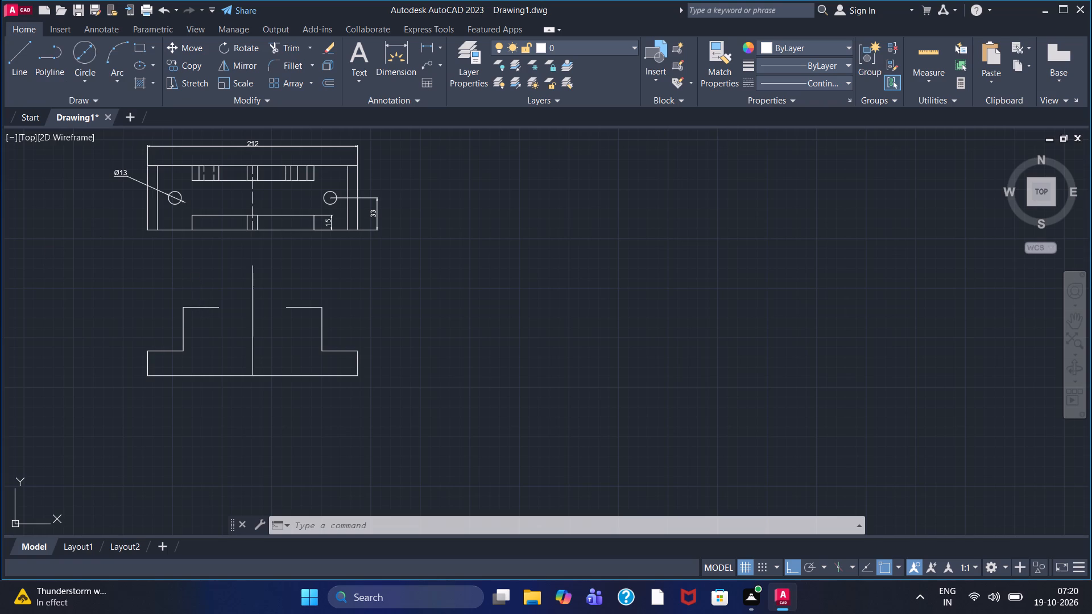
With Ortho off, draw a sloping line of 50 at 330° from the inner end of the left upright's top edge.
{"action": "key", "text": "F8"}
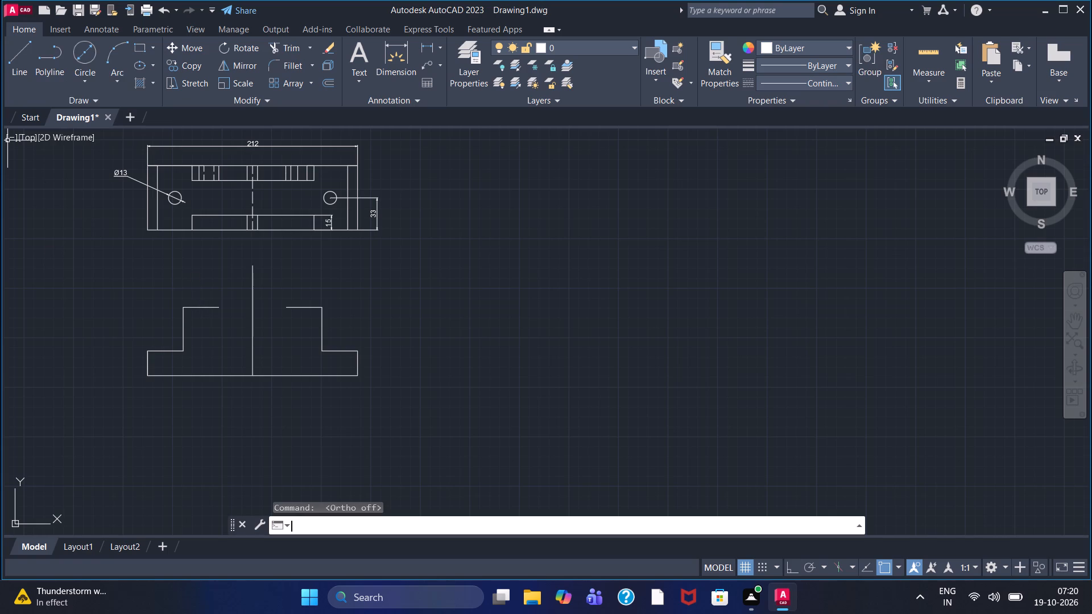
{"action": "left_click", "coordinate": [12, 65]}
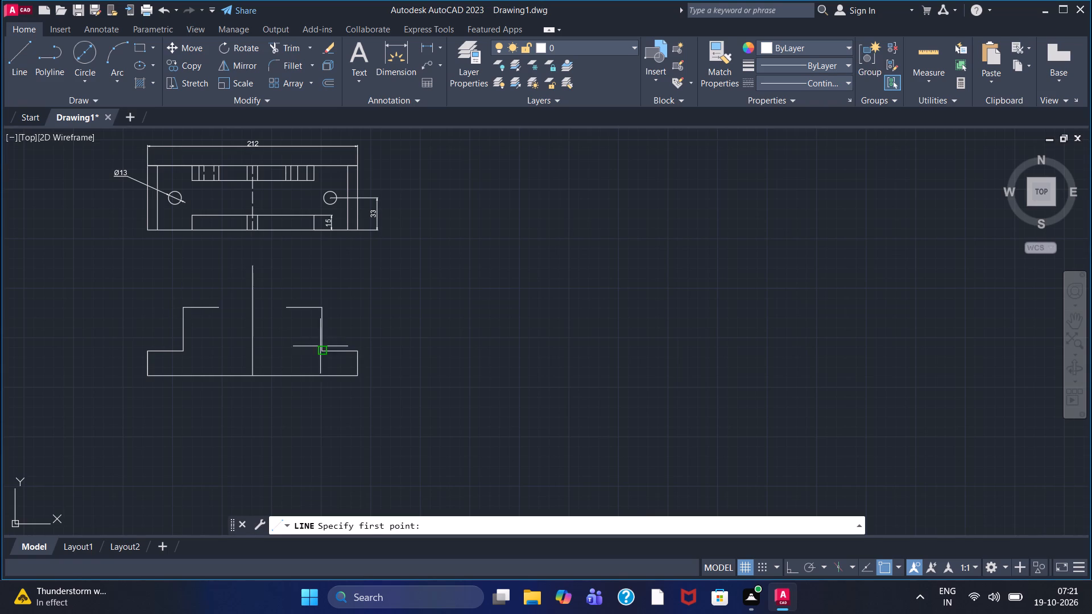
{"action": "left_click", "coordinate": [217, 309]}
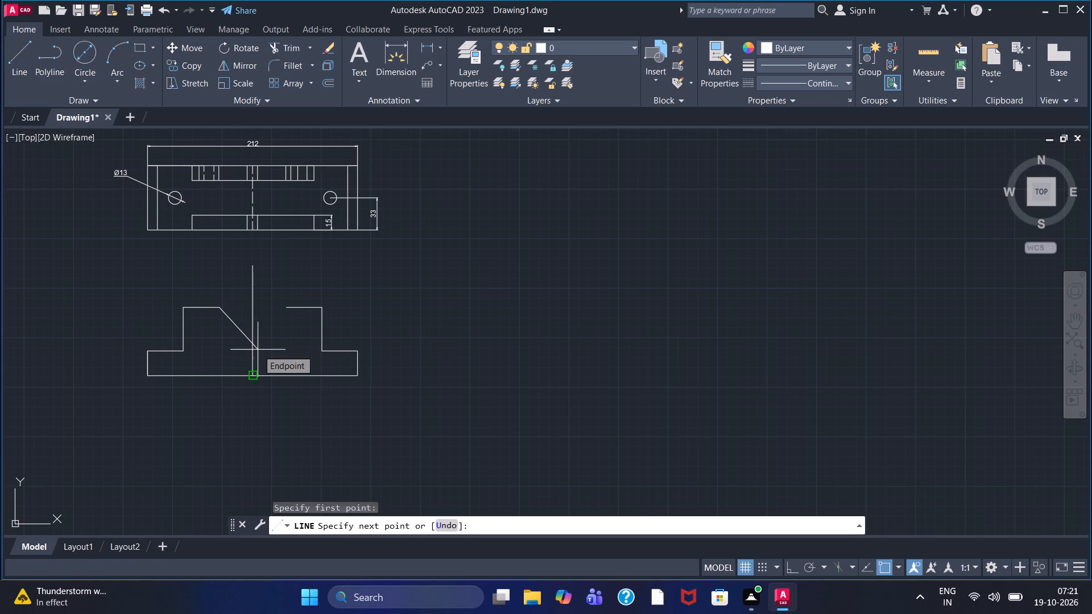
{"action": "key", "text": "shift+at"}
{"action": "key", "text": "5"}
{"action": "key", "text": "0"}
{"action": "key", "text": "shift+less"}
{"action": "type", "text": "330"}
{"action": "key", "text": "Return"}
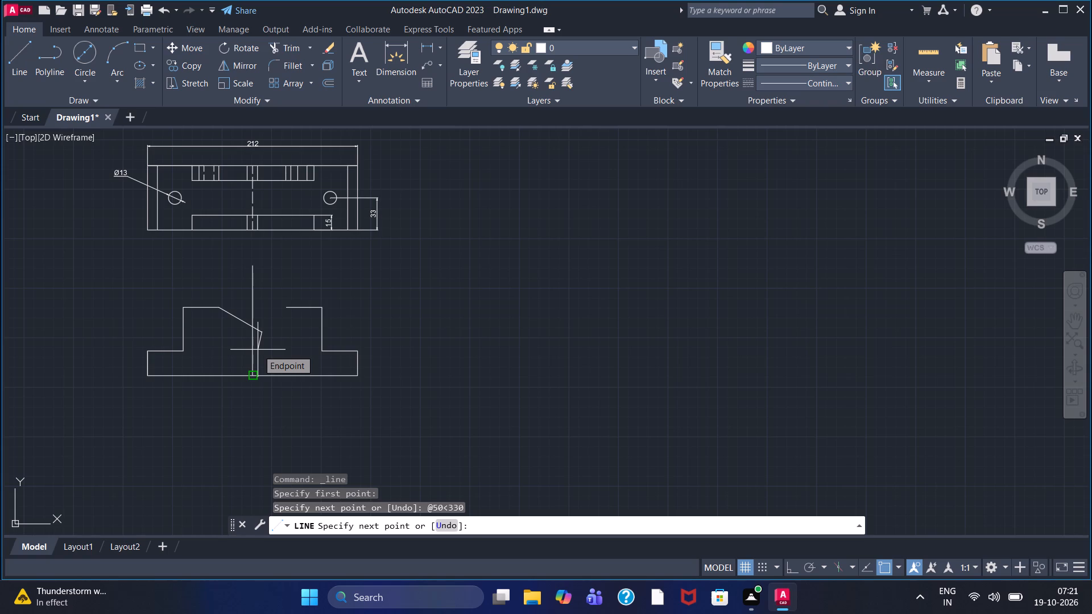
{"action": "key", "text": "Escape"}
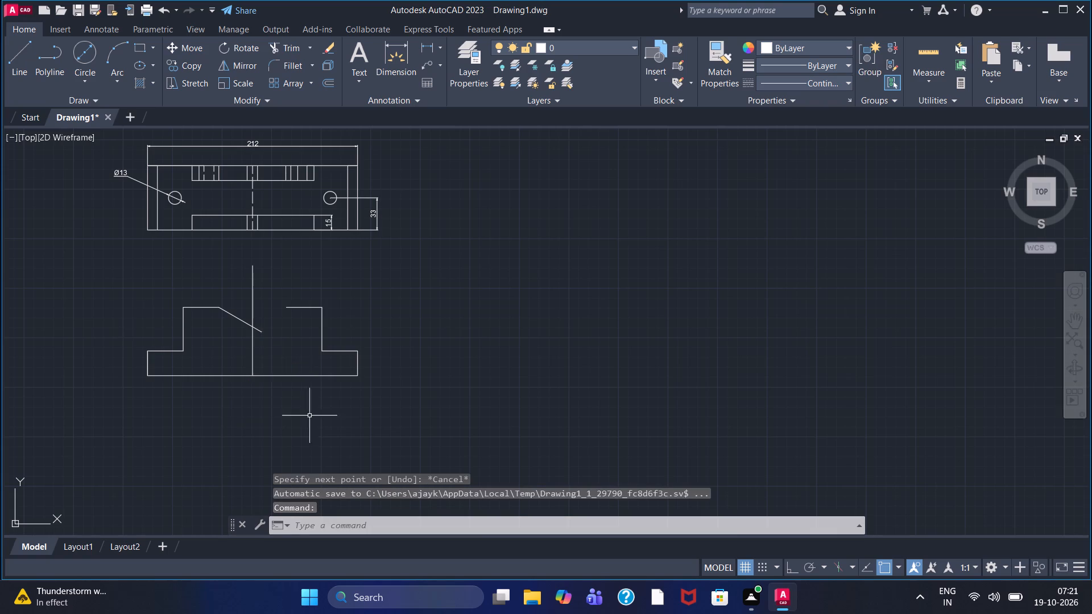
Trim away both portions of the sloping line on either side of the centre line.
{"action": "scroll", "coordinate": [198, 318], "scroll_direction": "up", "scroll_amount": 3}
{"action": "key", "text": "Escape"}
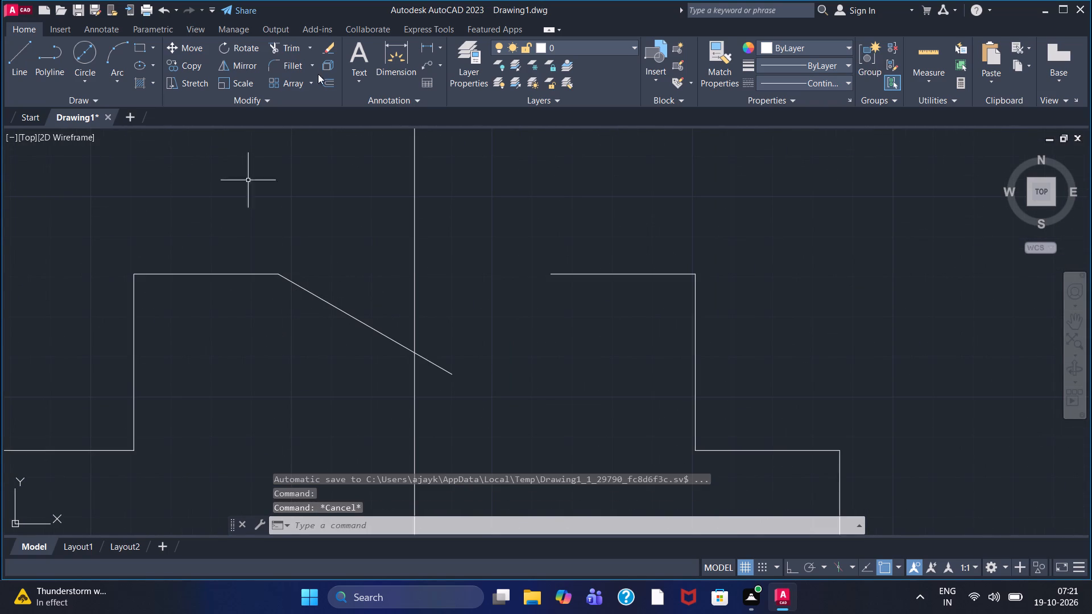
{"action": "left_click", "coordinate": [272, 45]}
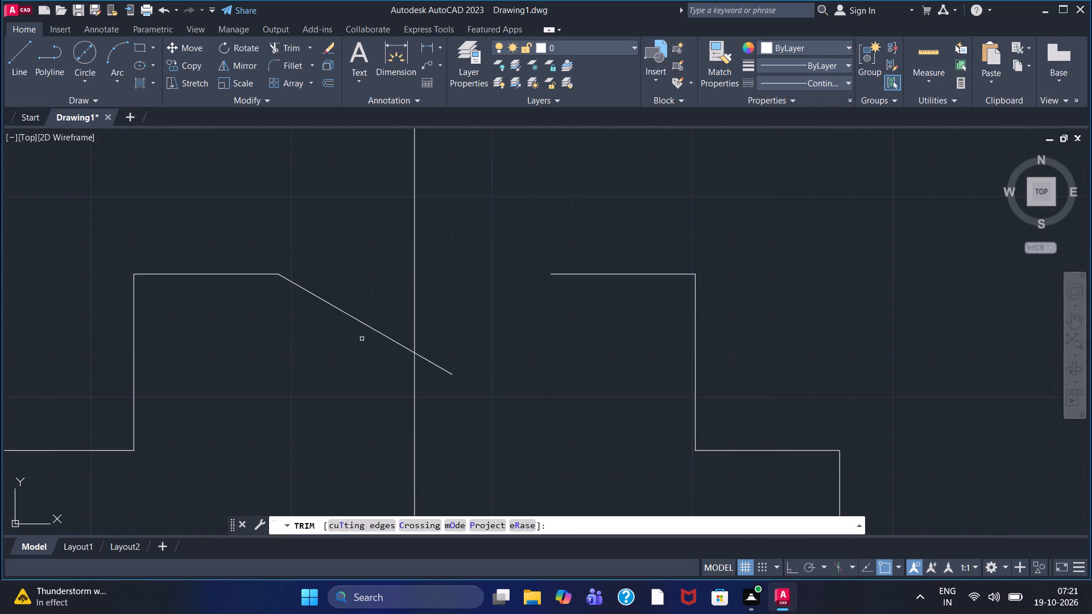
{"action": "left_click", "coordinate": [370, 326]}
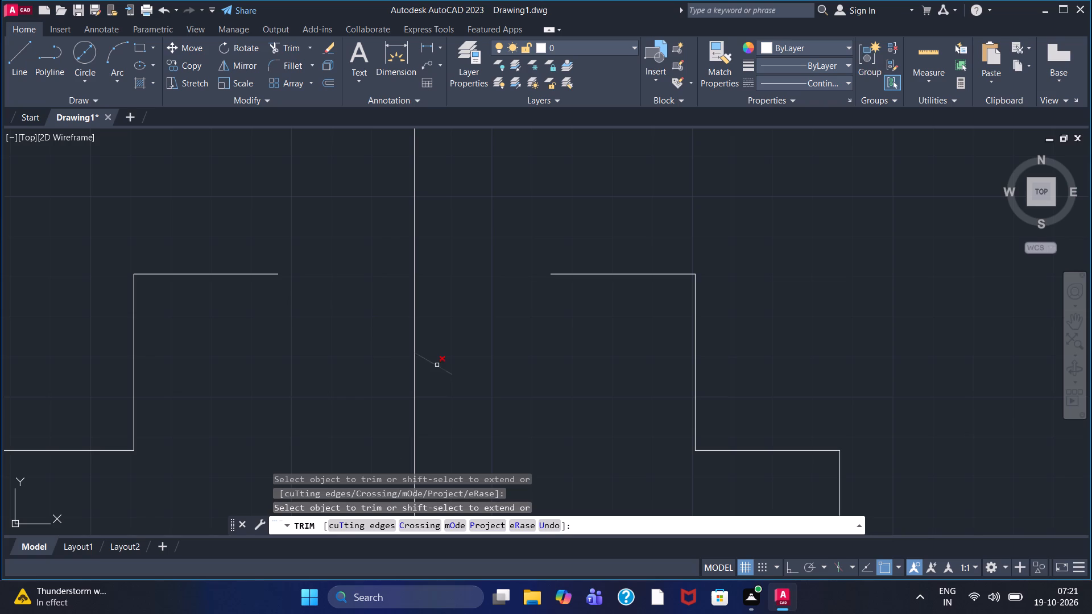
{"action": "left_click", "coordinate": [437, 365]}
With Ortho on, draw a horizontal line from the foot of the left upright across past the centre line.
{"action": "scroll", "coordinate": [297, 404], "scroll_direction": "down", "scroll_amount": 2}
{"action": "middle_click_drag", "start_coordinate": [297, 397], "coordinate": [279, 338]}
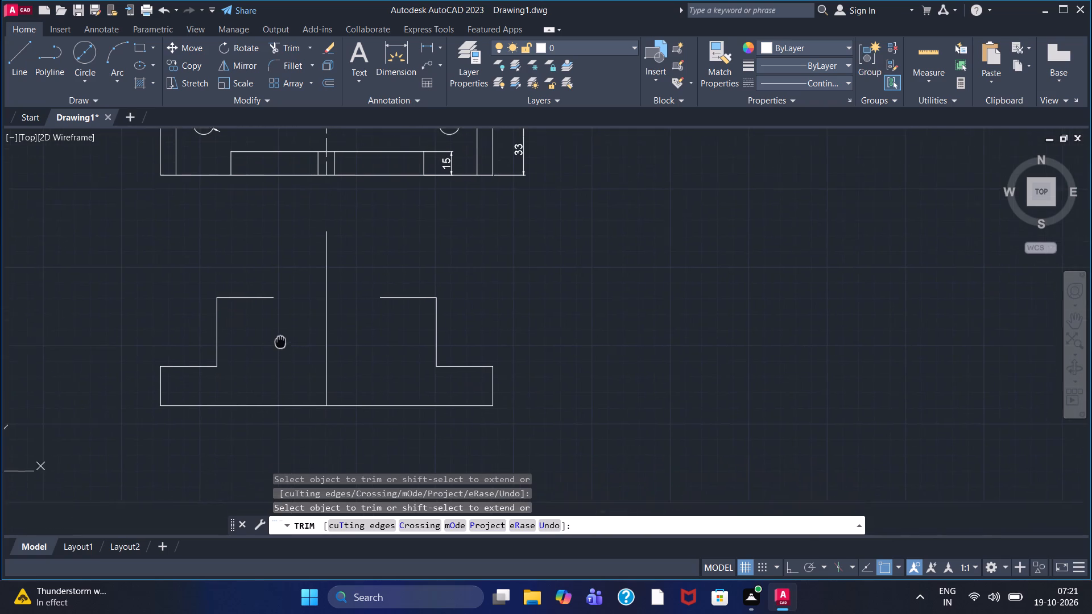
{"action": "middle_click_drag", "start_coordinate": [279, 338], "coordinate": [278, 335]}
{"action": "scroll", "coordinate": [276, 327], "scroll_direction": "up", "scroll_amount": 1}
{"action": "left_click", "coordinate": [15, 51]}
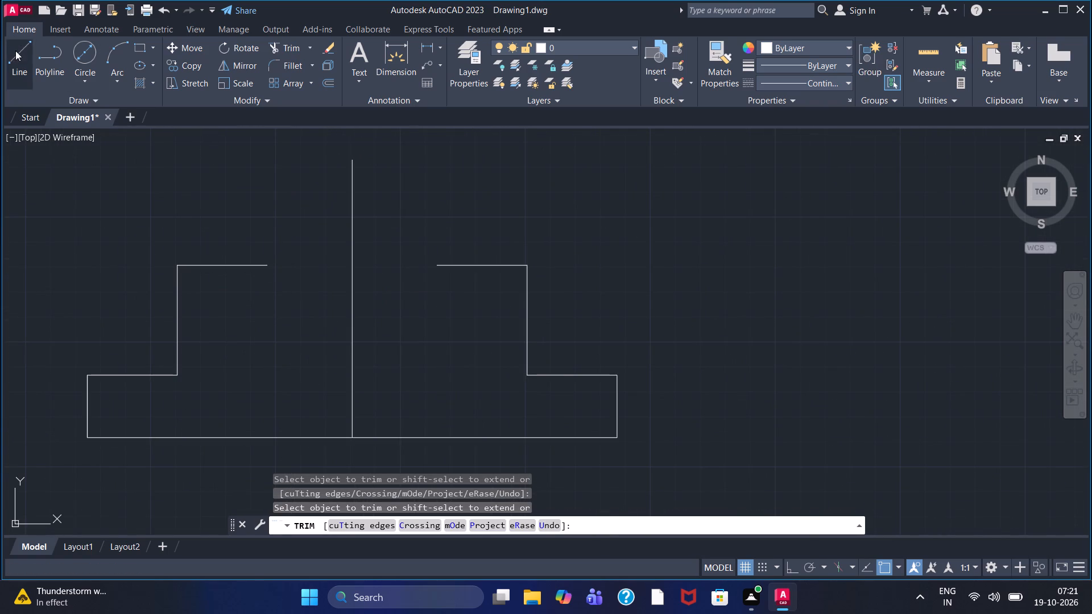
{"action": "left_click", "coordinate": [179, 374]}
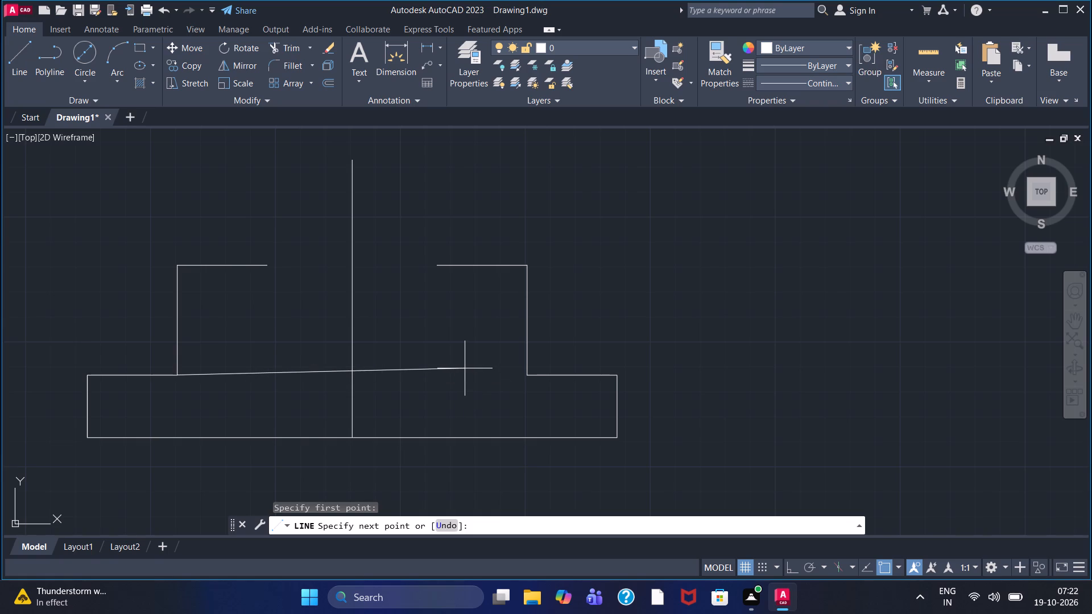
{"action": "key", "text": "F8"}
{"action": "left_click", "coordinate": [465, 368]}
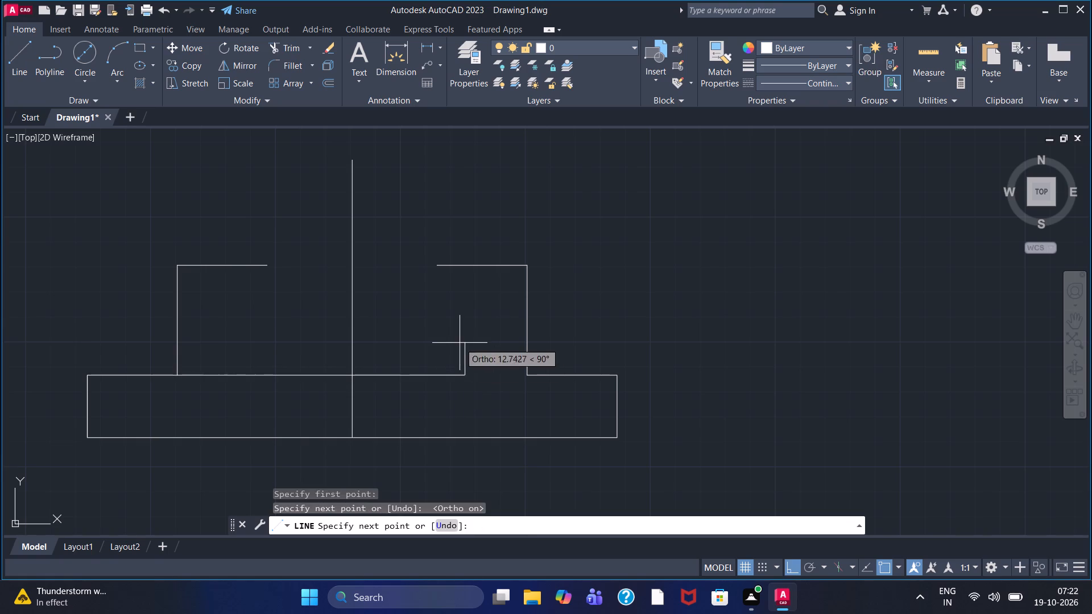
{"action": "right_click", "coordinate": [460, 343]}
{"action": "left_click", "coordinate": [482, 350]}
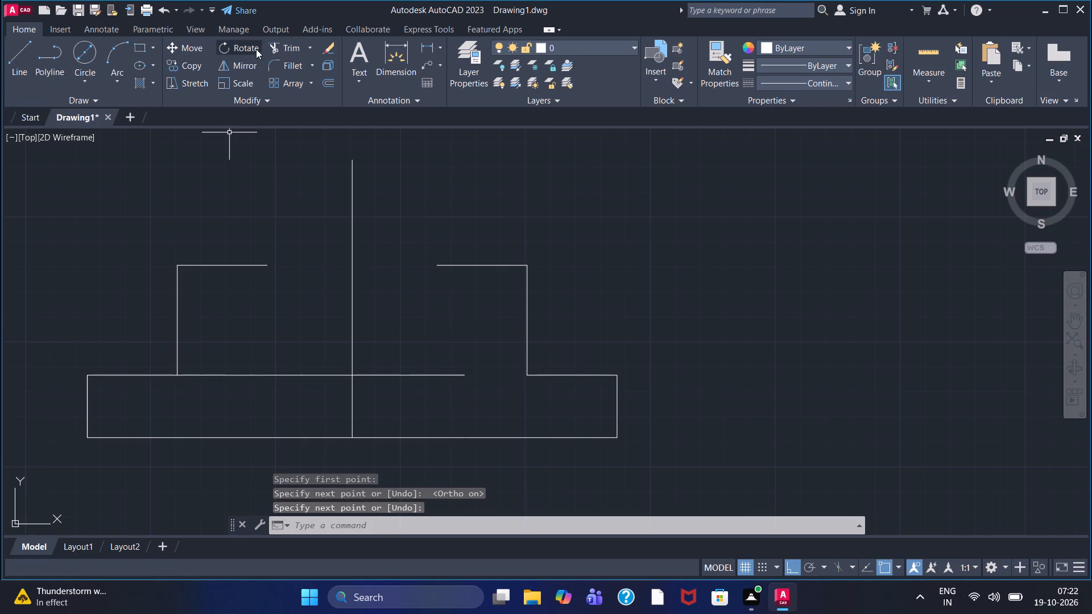
Trim the new horizontal line's overhang back to the centre line.
{"action": "left_click", "coordinate": [280, 48]}
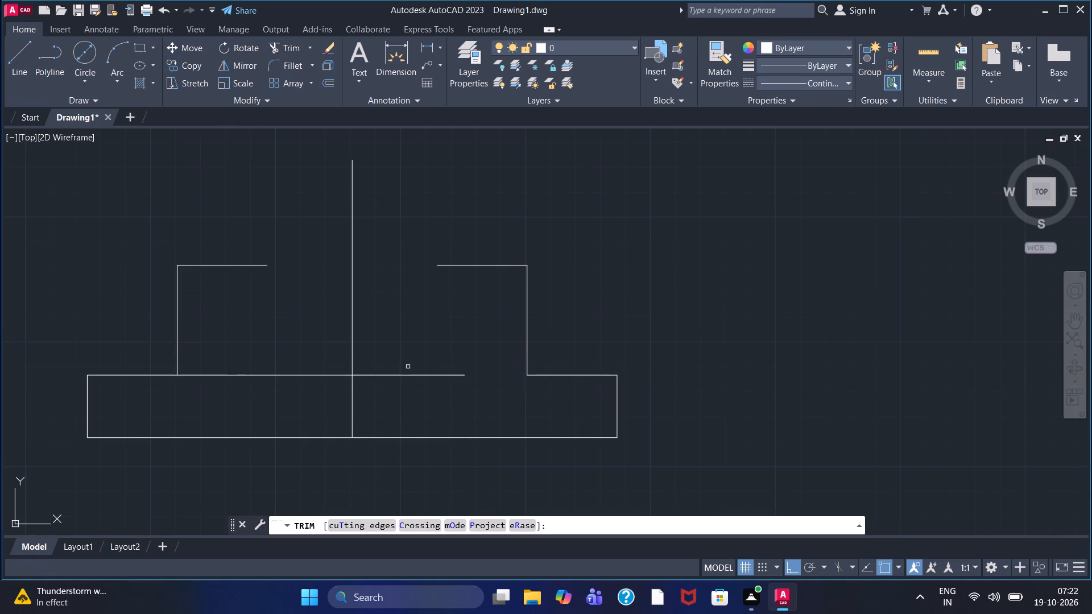
{"action": "left_click", "coordinate": [408, 374]}
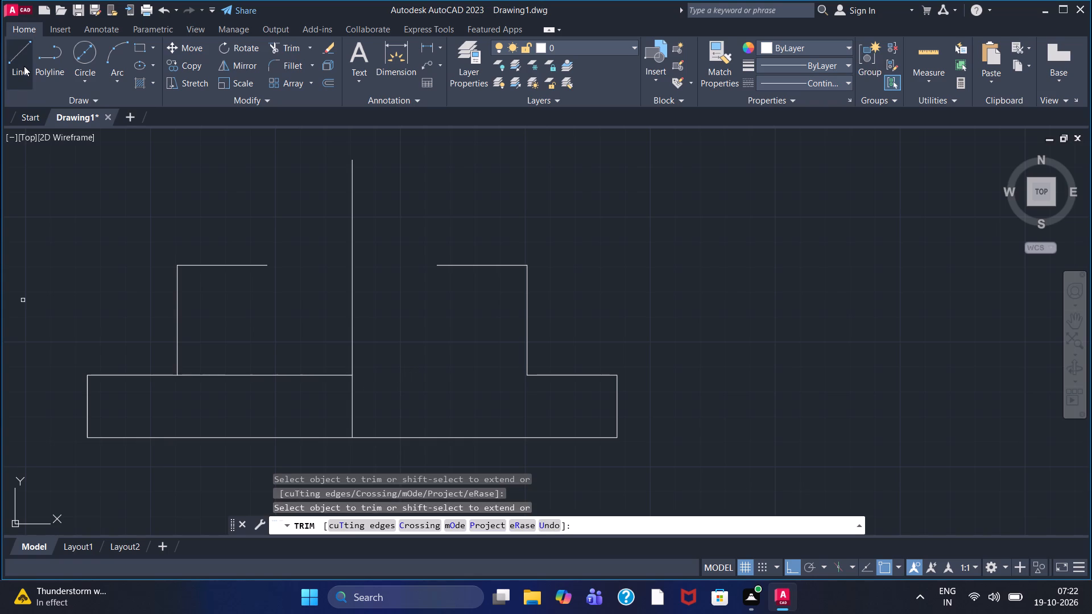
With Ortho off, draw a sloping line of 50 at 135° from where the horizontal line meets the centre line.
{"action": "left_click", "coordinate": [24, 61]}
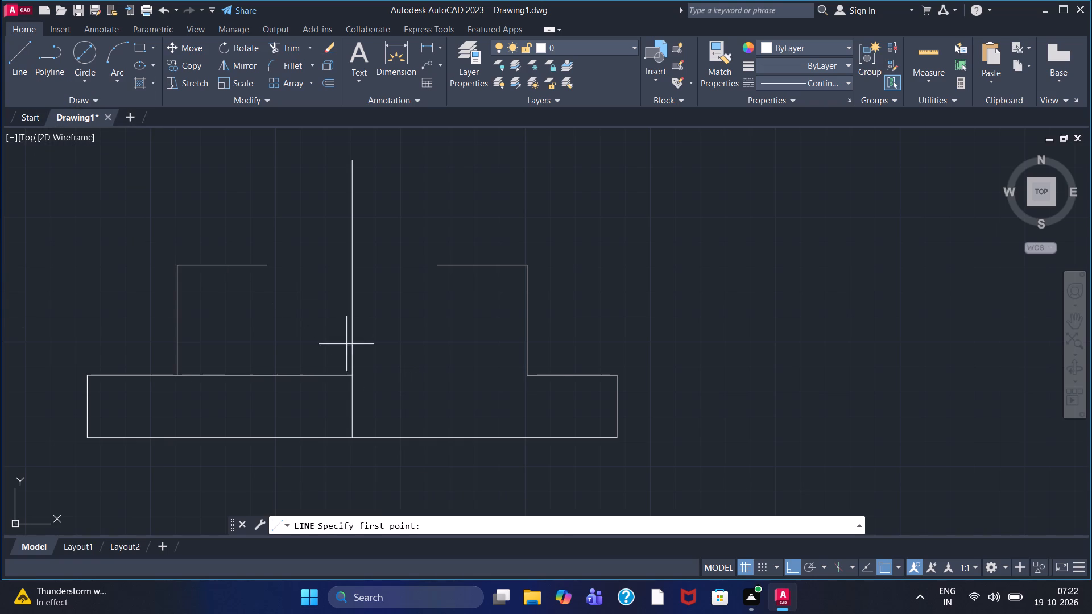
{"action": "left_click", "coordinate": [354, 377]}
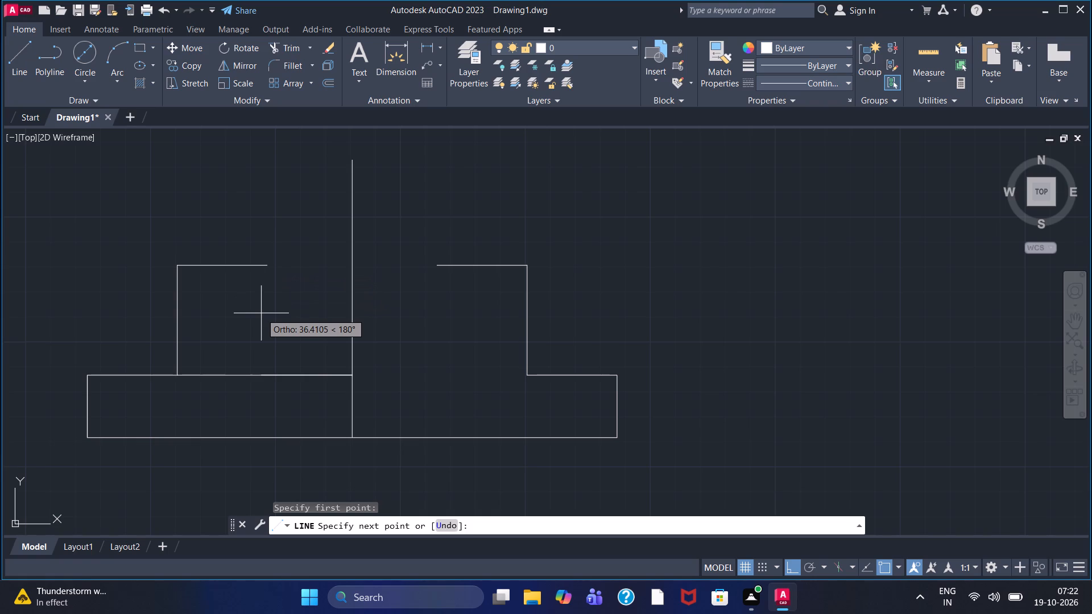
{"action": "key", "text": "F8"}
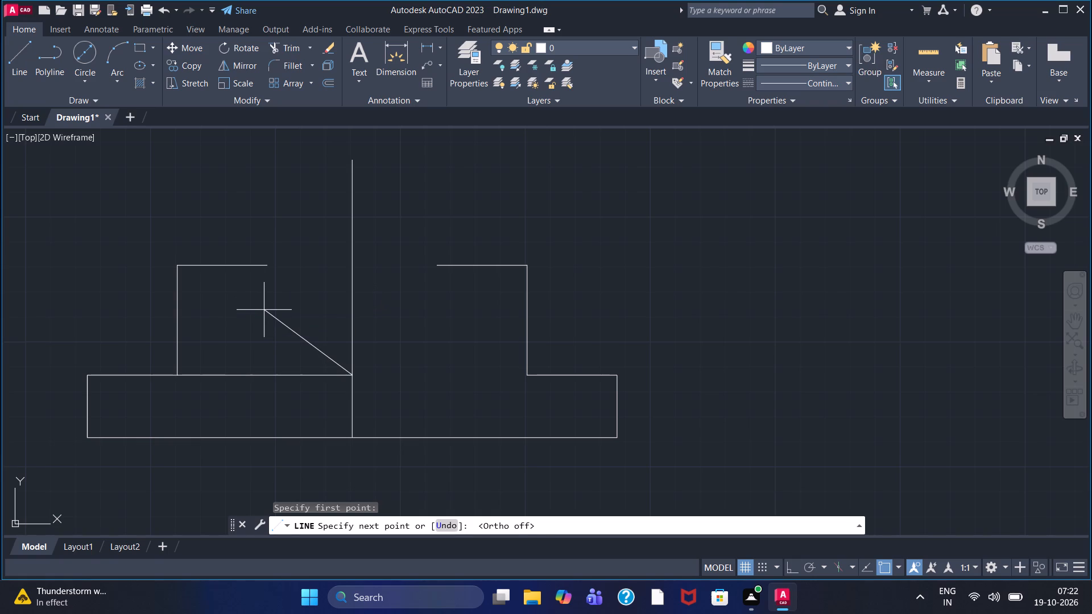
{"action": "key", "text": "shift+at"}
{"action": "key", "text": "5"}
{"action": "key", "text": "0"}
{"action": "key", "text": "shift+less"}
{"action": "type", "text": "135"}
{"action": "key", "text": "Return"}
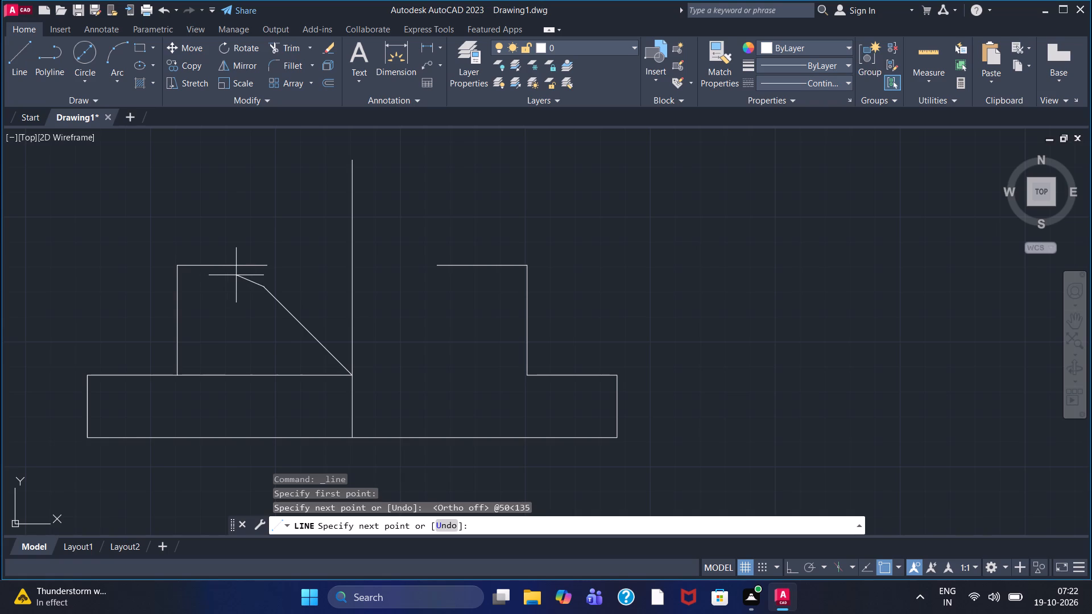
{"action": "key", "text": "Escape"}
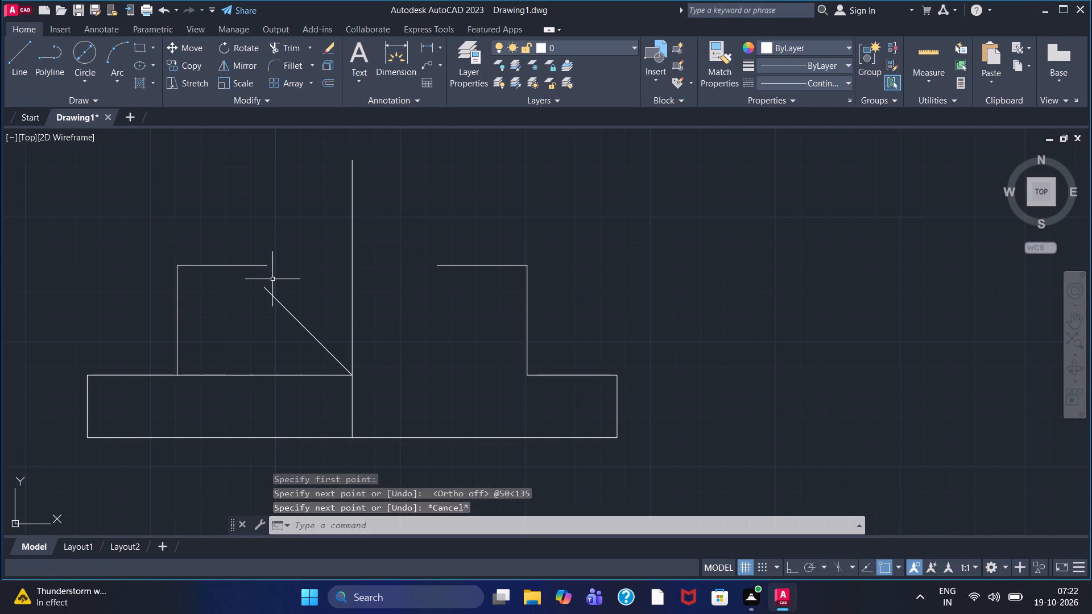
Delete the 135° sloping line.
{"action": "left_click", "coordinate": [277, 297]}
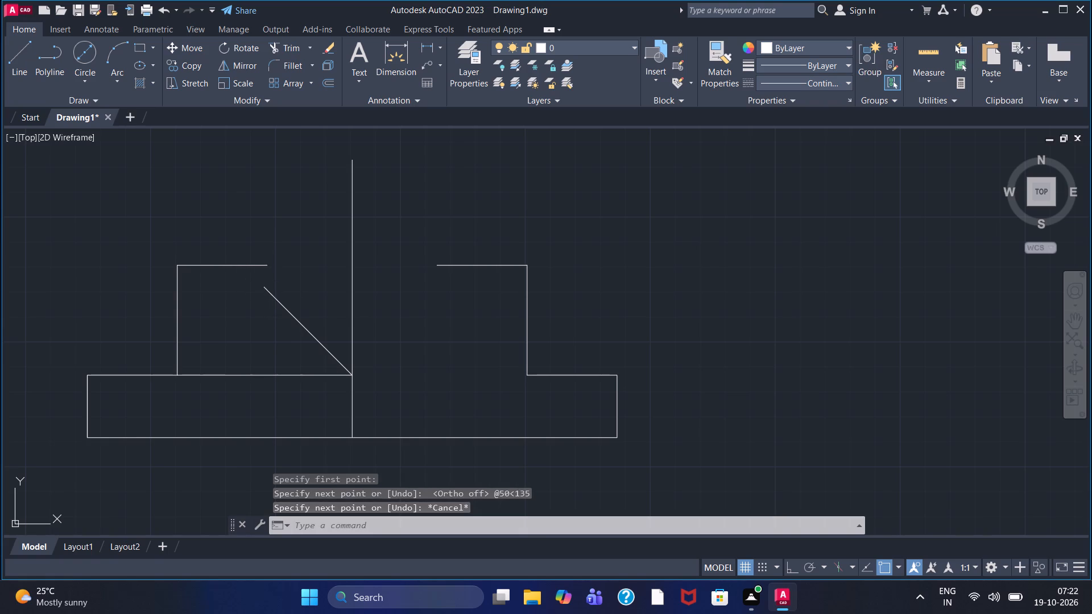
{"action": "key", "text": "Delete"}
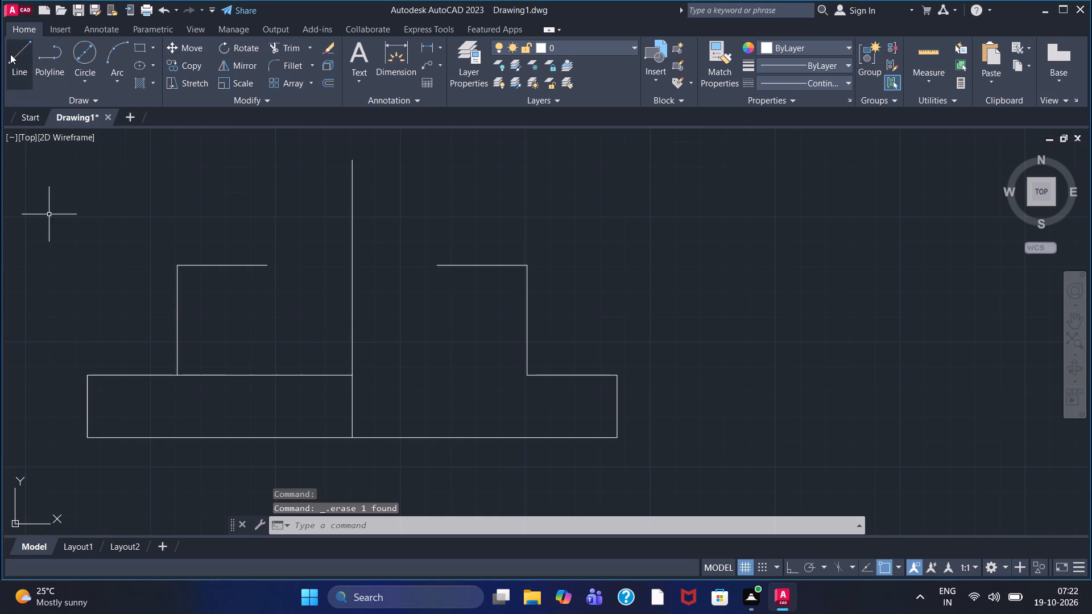
Draw a sloping line of 80 at 135° from where the horizontal line meets the centre line.
{"action": "left_click", "coordinate": [10, 54]}
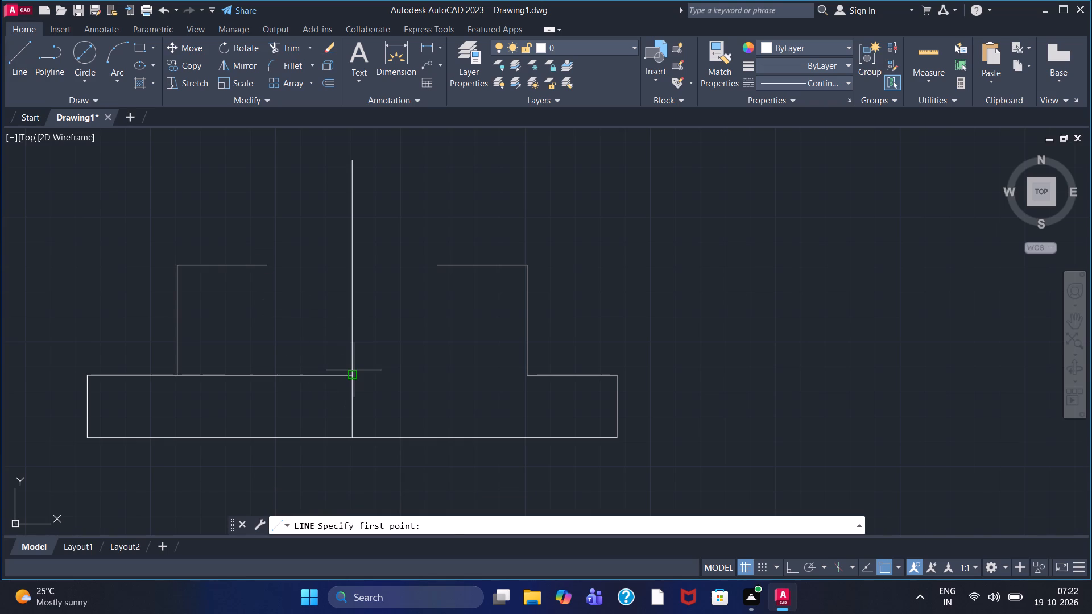
{"action": "left_click", "coordinate": [354, 370]}
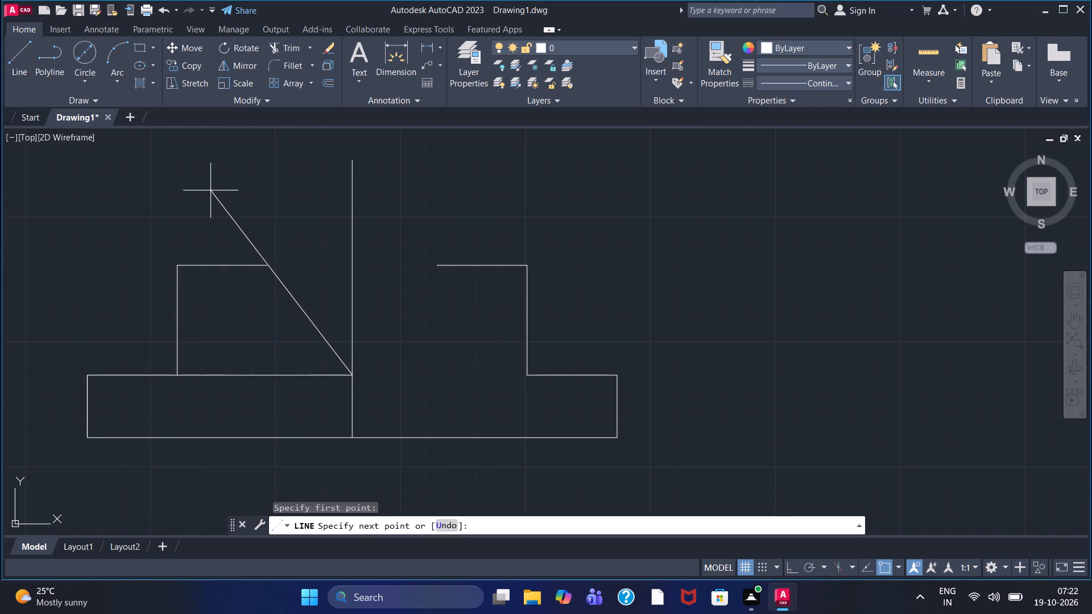
{"action": "key", "text": "shift+at"}
{"action": "type", "text": "80"}
{"action": "key", "text": "shift+less"}
{"action": "type", "text": "135"}
{"action": "key", "text": "Return"}
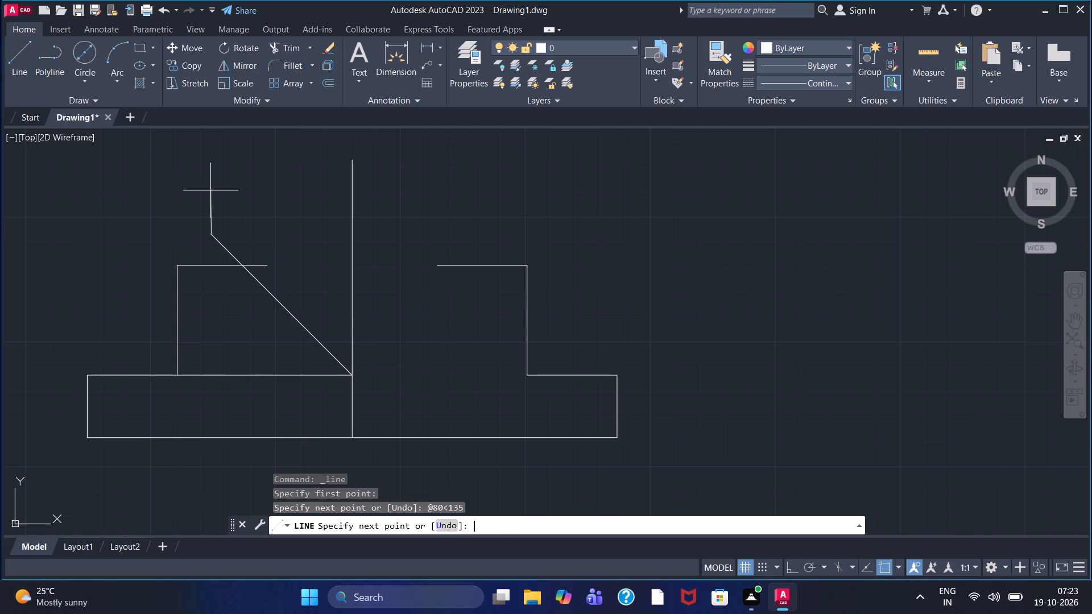
{"action": "key", "text": "Escape"}
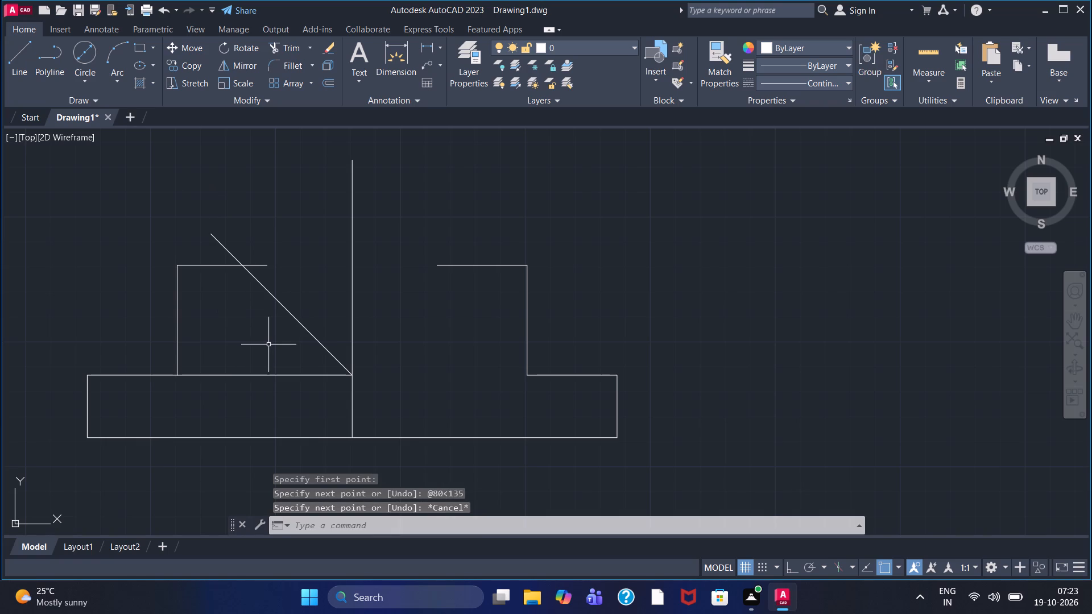
Draw a second sloping line of 80 at 45° from the same point on the centre line.
{"action": "left_click", "coordinate": [13, 70]}
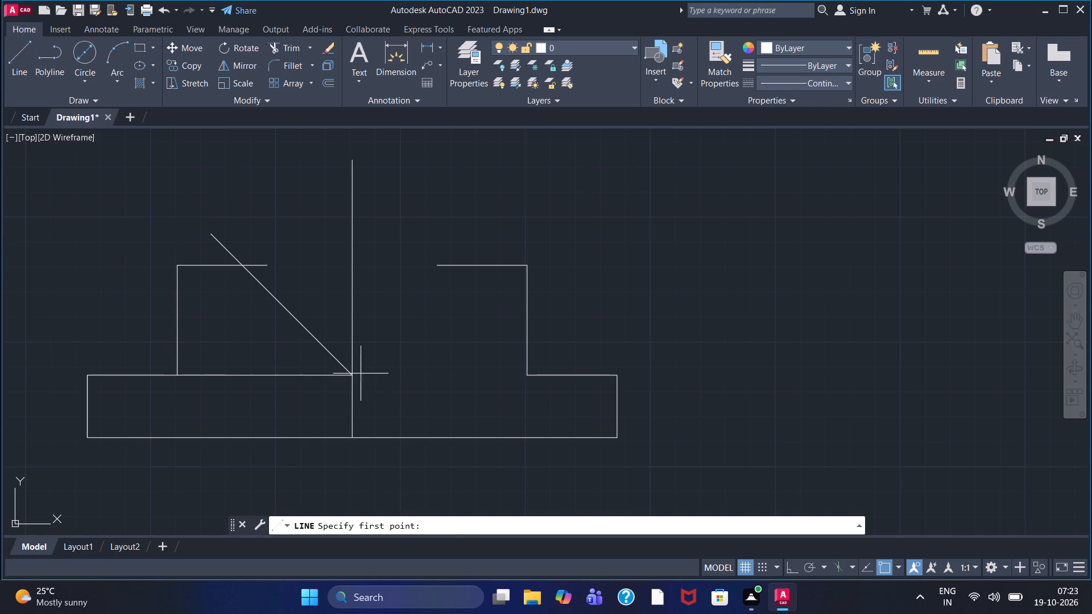
{"action": "left_click", "coordinate": [354, 372]}
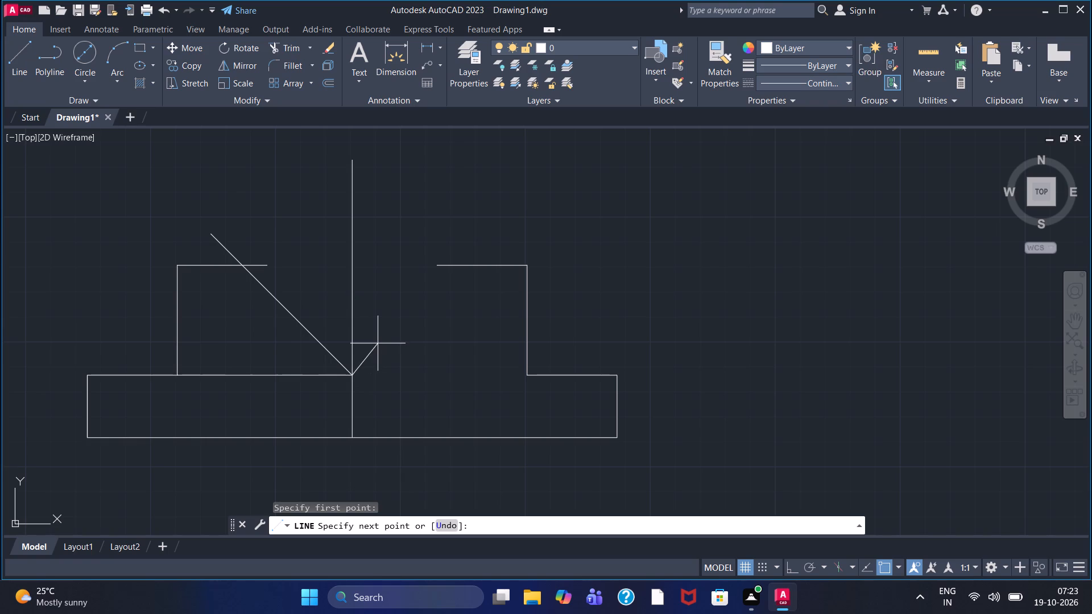
{"action": "type", "text": "@80"}
{"action": "key", "text": "shift+less"}
{"action": "type", "text": "45"}
{"action": "key", "text": "Return"}
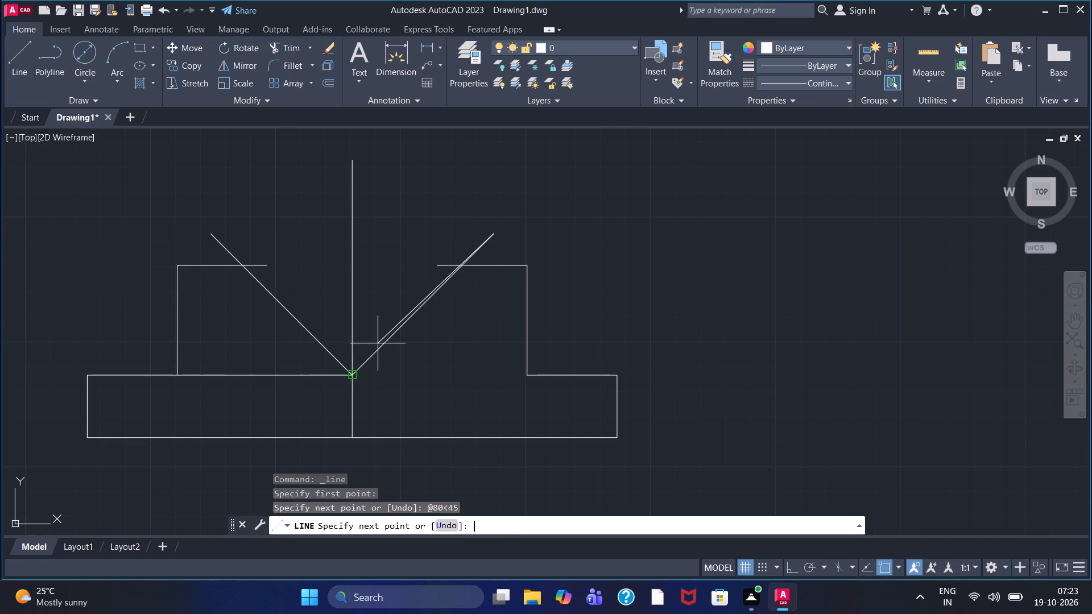
{"action": "key", "text": "Escape"}
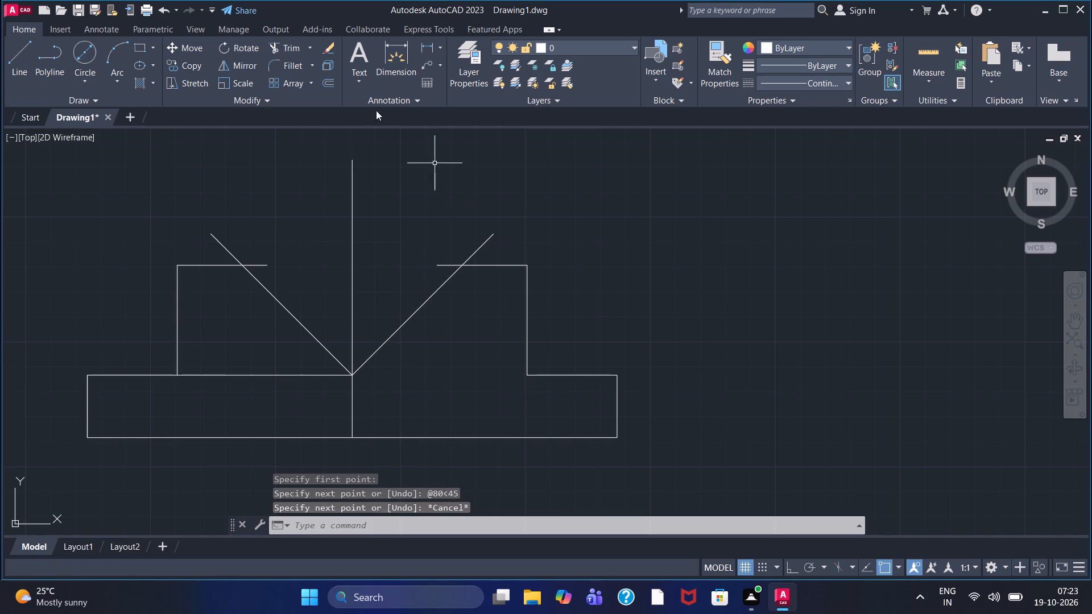
Trim both sloping lines and both top edges back to where they cross, forming the V notch's upper corners.
{"action": "left_click", "coordinate": [280, 50]}
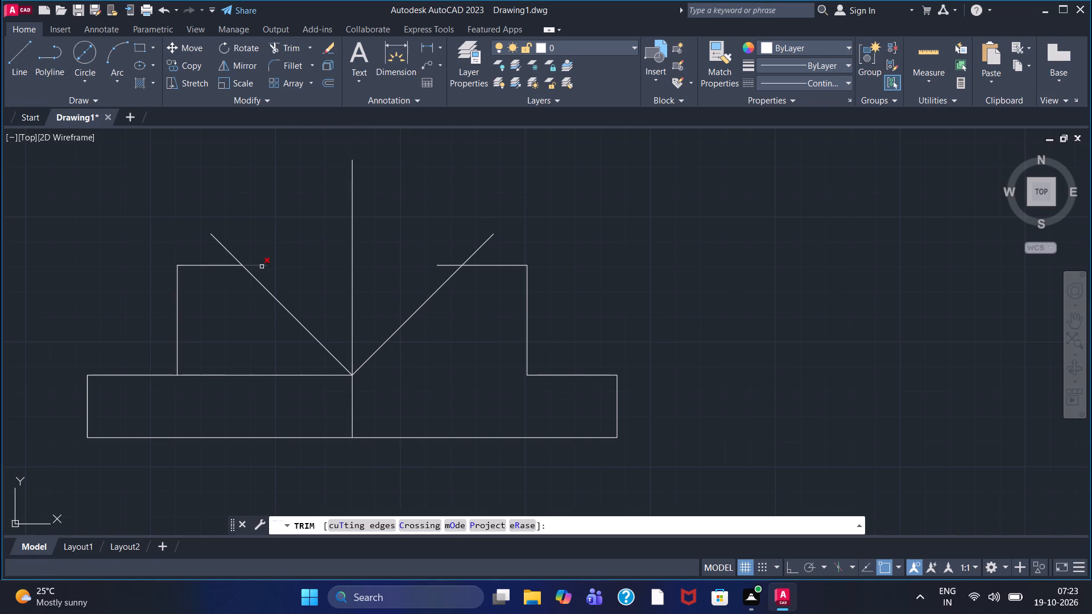
{"action": "left_click", "coordinate": [224, 247]}
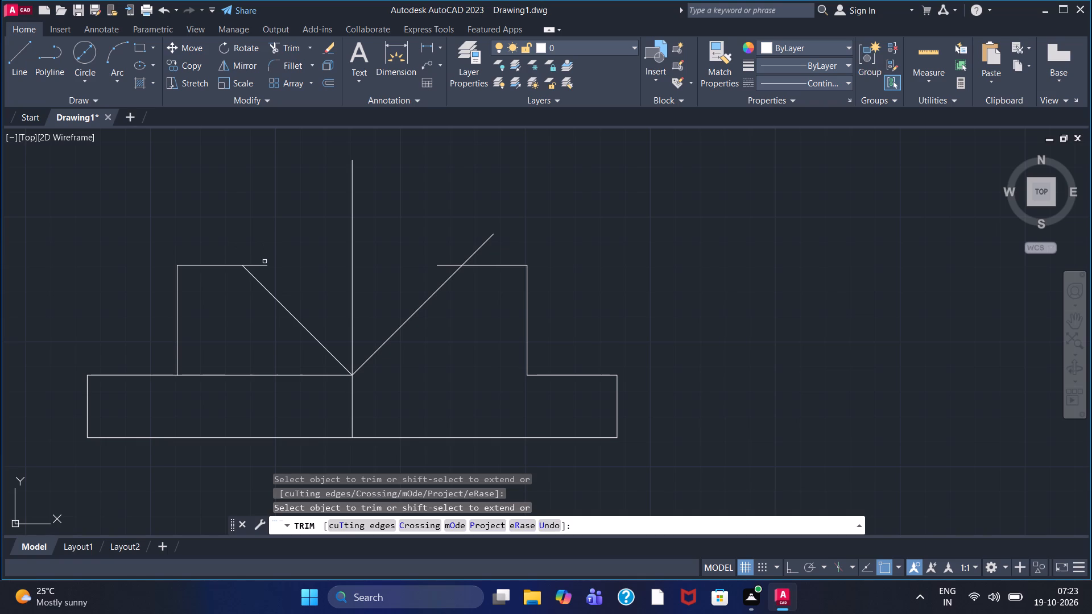
{"action": "left_click", "coordinate": [262, 264]}
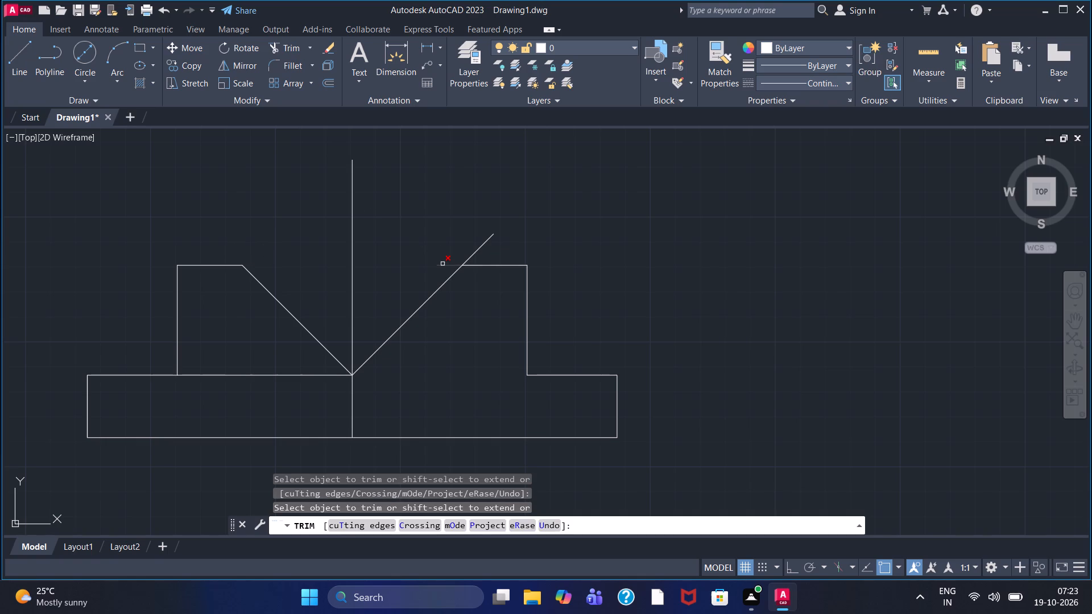
{"action": "left_click", "coordinate": [442, 264]}
{"action": "left_click", "coordinate": [479, 247]}
Trim away the horizontal line under the left upright and the centre line below the V's vertex.
{"action": "scroll", "coordinate": [471, 242], "scroll_direction": "down", "scroll_amount": 1}
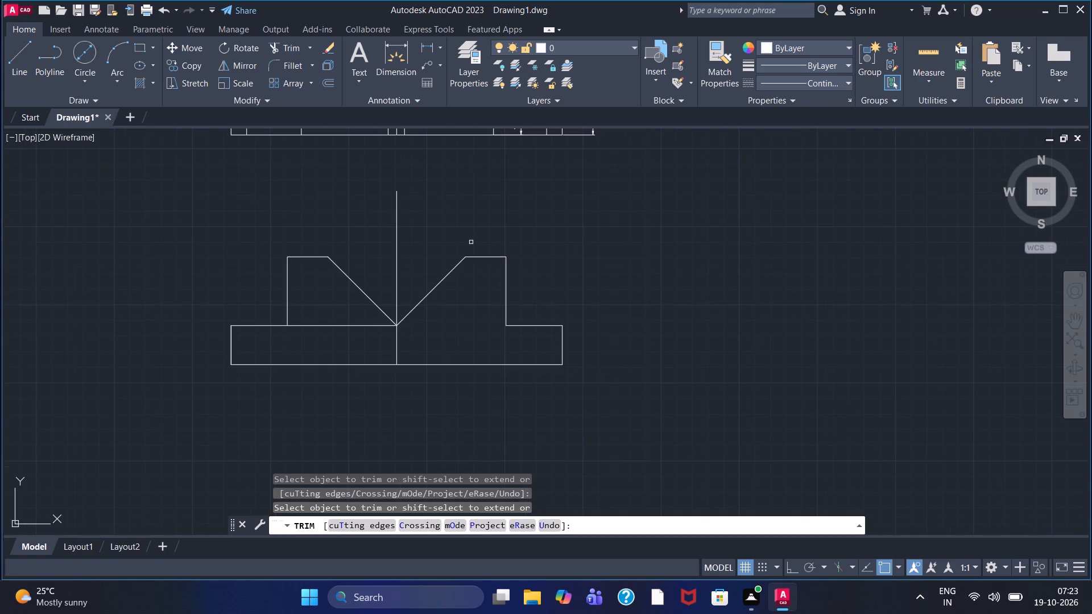
{"action": "left_click", "coordinate": [369, 324]}
{"action": "left_click", "coordinate": [396, 340]}
Fillet the base's upper left and upper right outer corners with a radius of 8.
{"action": "left_click", "coordinate": [287, 64]}
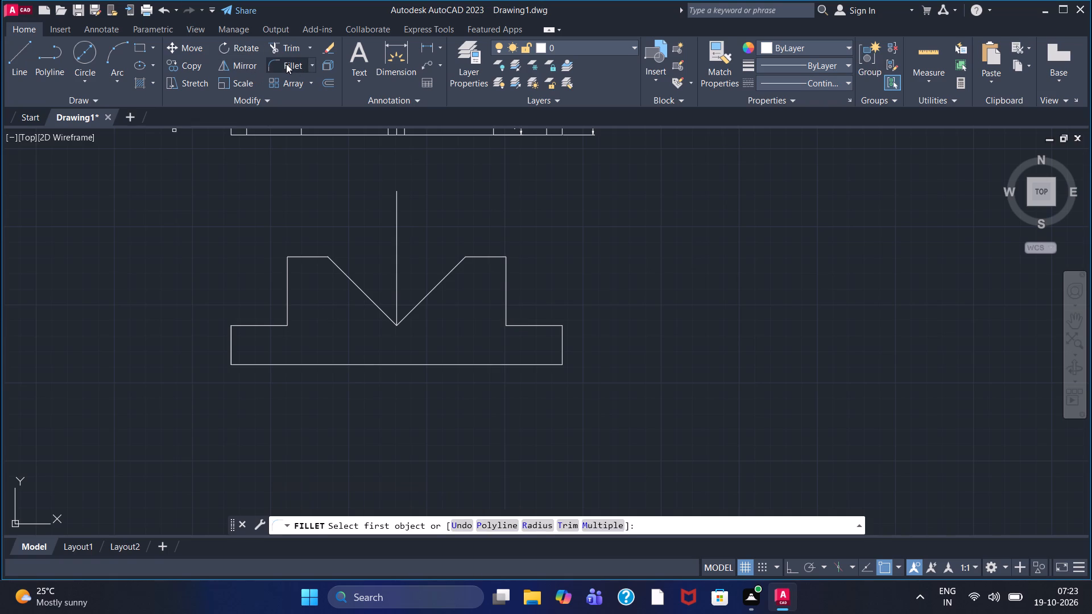
{"action": "left_click", "coordinate": [533, 527]}
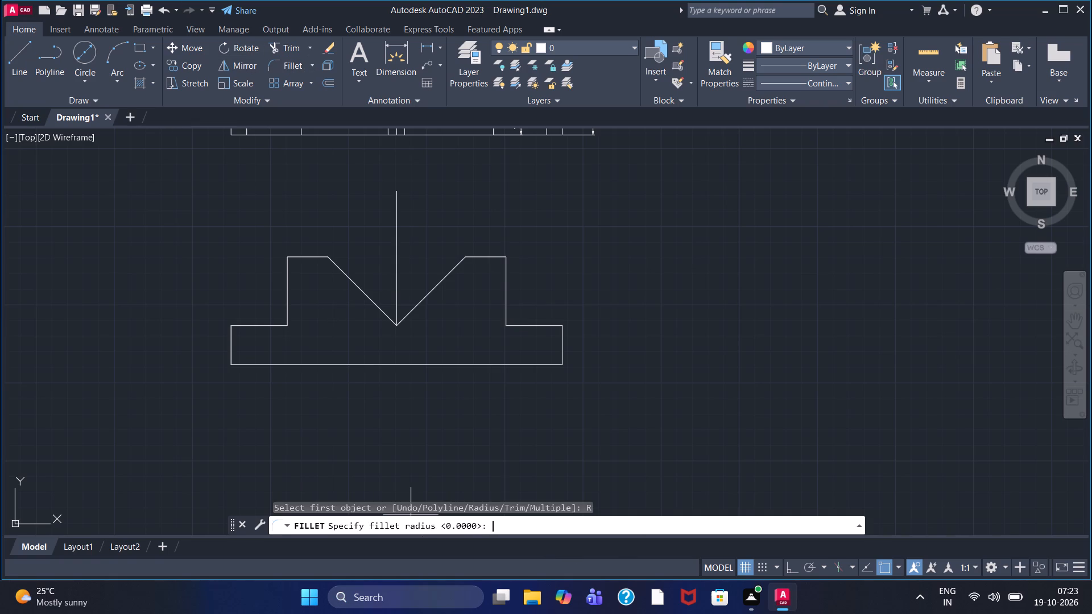
{"action": "key", "text": "8"}
{"action": "key", "text": "Return"}
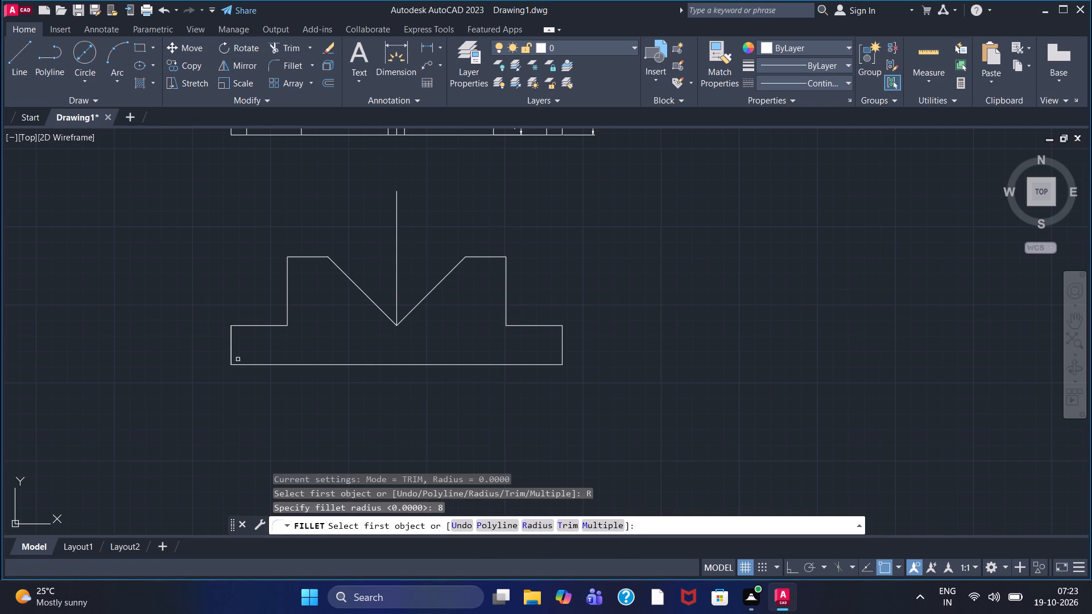
{"action": "left_click", "coordinate": [232, 340]}
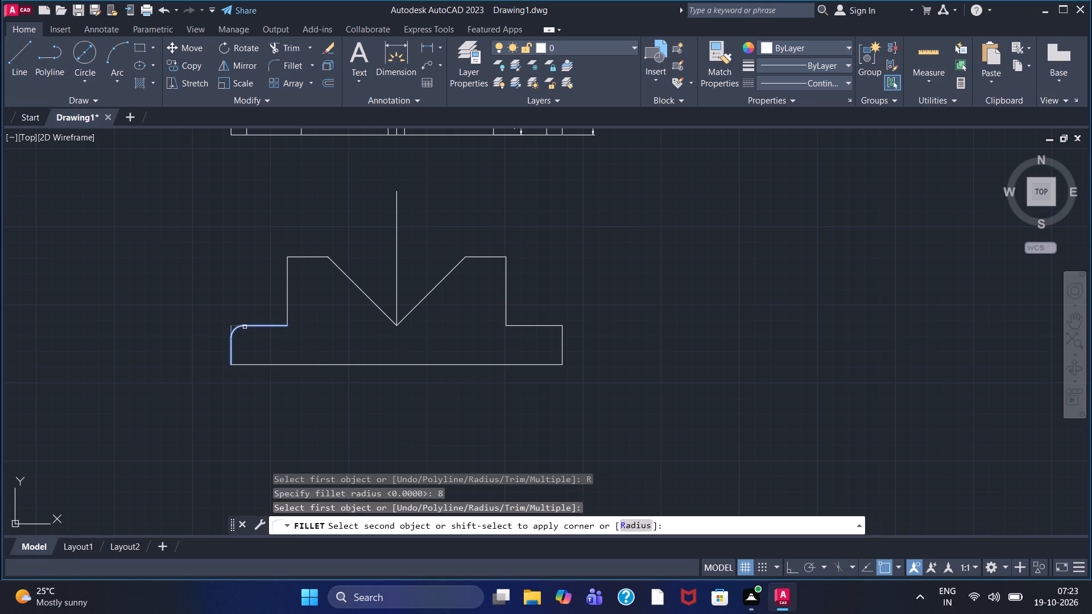
{"action": "left_click", "coordinate": [245, 327]}
{"action": "right_click", "coordinate": [577, 309]}
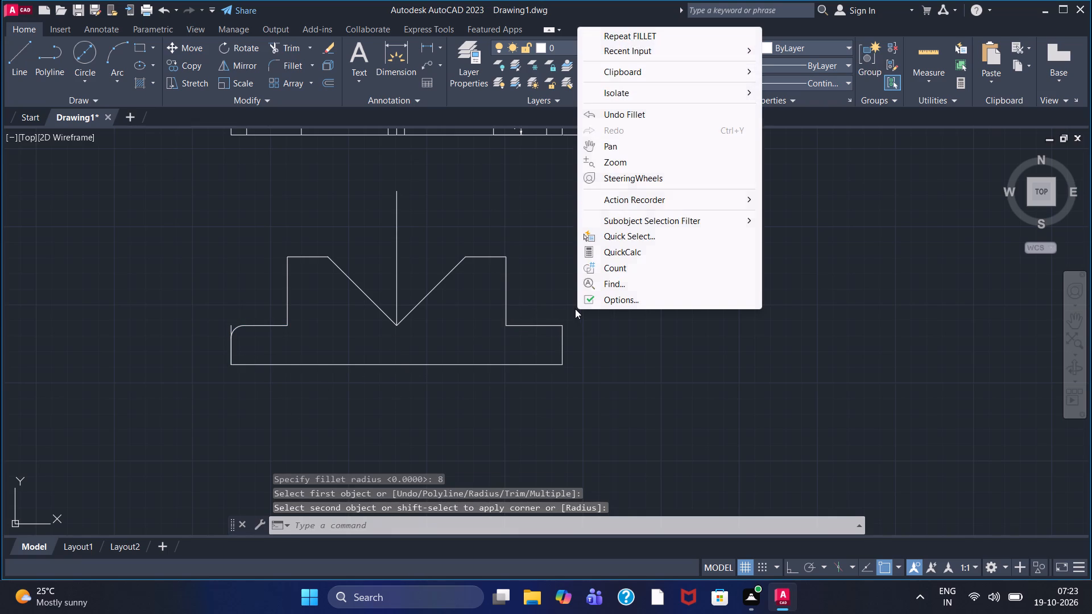
{"action": "left_click", "coordinate": [640, 34]}
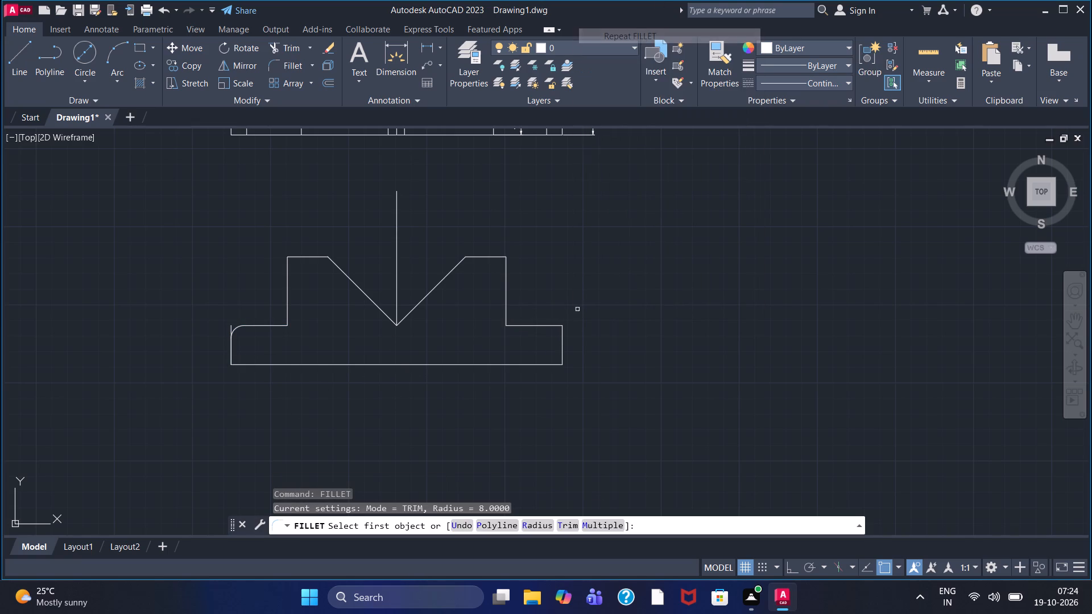
{"action": "left_click", "coordinate": [545, 323]}
{"action": "left_click", "coordinate": [562, 335]}
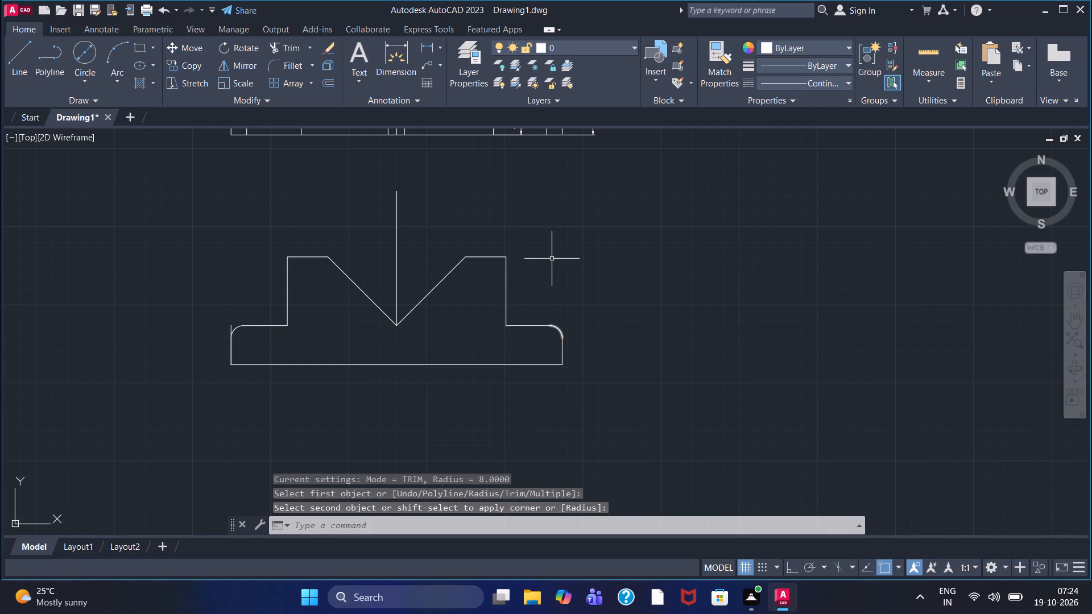
Fillet the outer top corners of the right and left uprights with the same radius of 8.
{"action": "right_click", "coordinate": [552, 259]}
{"action": "left_click", "coordinate": [574, 265]}
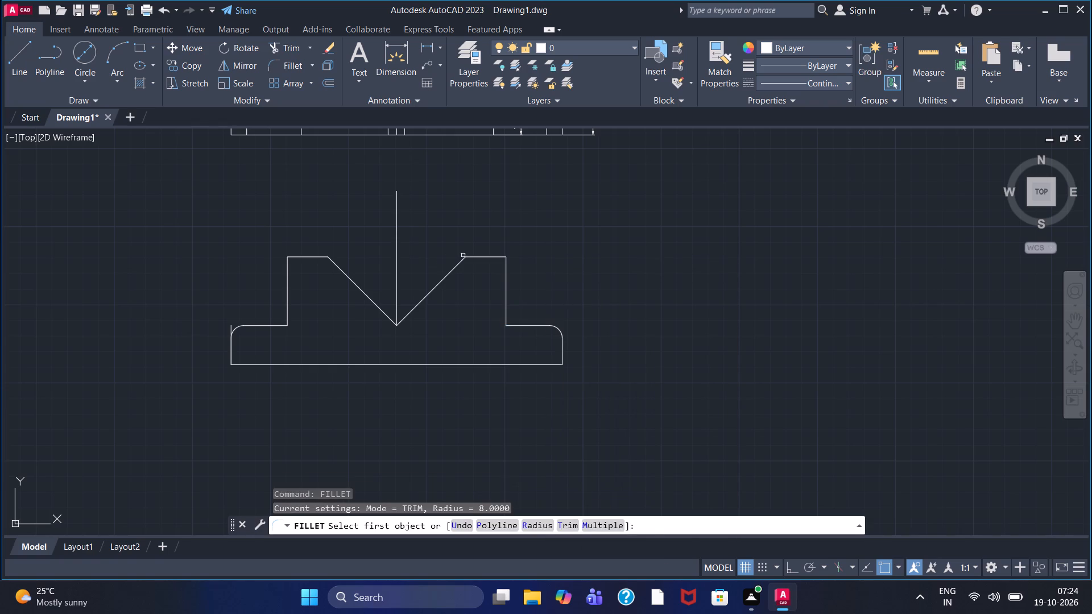
{"action": "left_click", "coordinate": [497, 256]}
{"action": "left_click", "coordinate": [506, 272]}
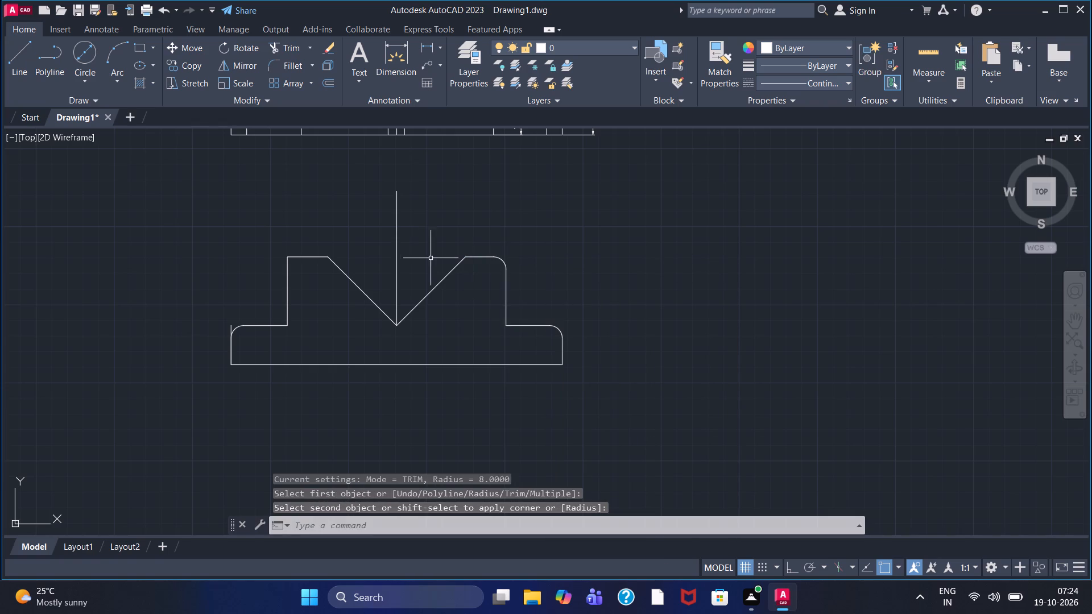
{"action": "right_click", "coordinate": [176, 243]}
{"action": "left_click", "coordinate": [198, 253]}
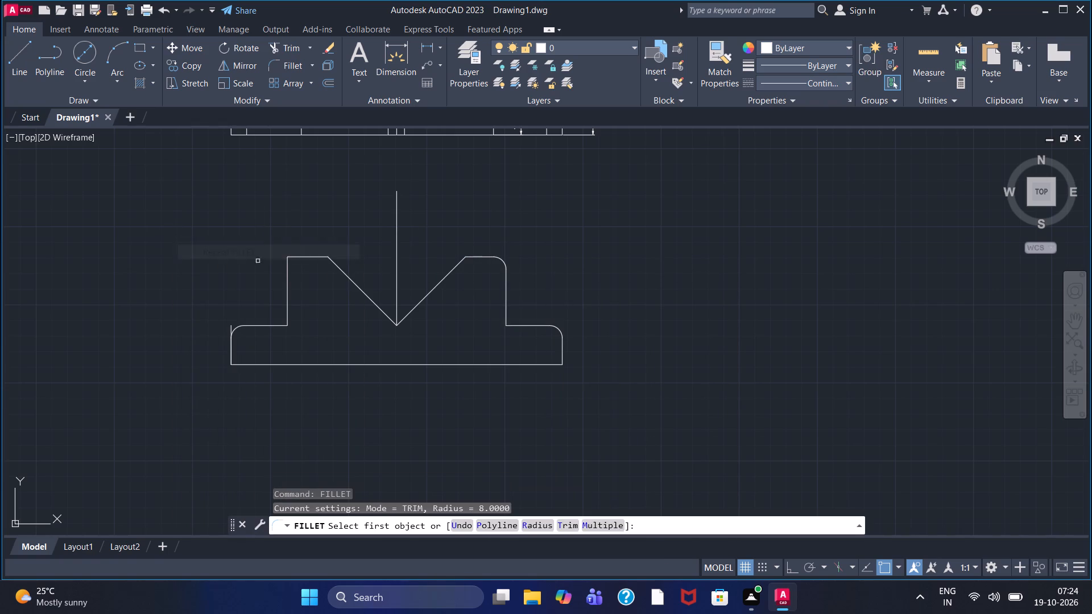
{"action": "left_click", "coordinate": [287, 275]}
{"action": "left_click", "coordinate": [297, 257]}
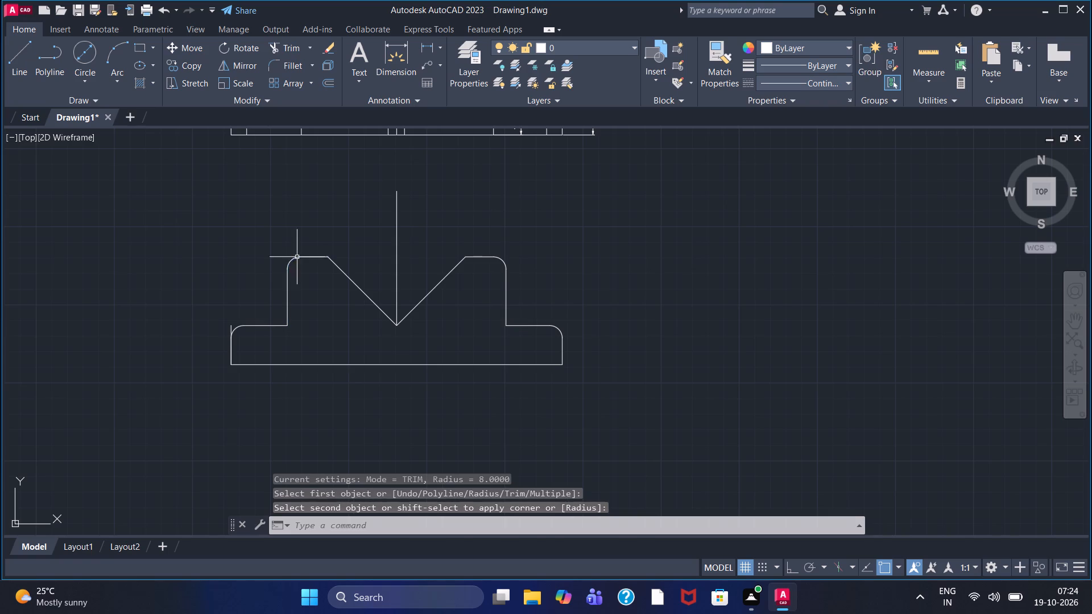
Trim off the leftover vertical stub above the fillet at the base's upper left corner.
{"action": "left_click", "coordinate": [298, 48]}
{"action": "scroll", "coordinate": [226, 330], "scroll_direction": "up", "scroll_amount": 2}
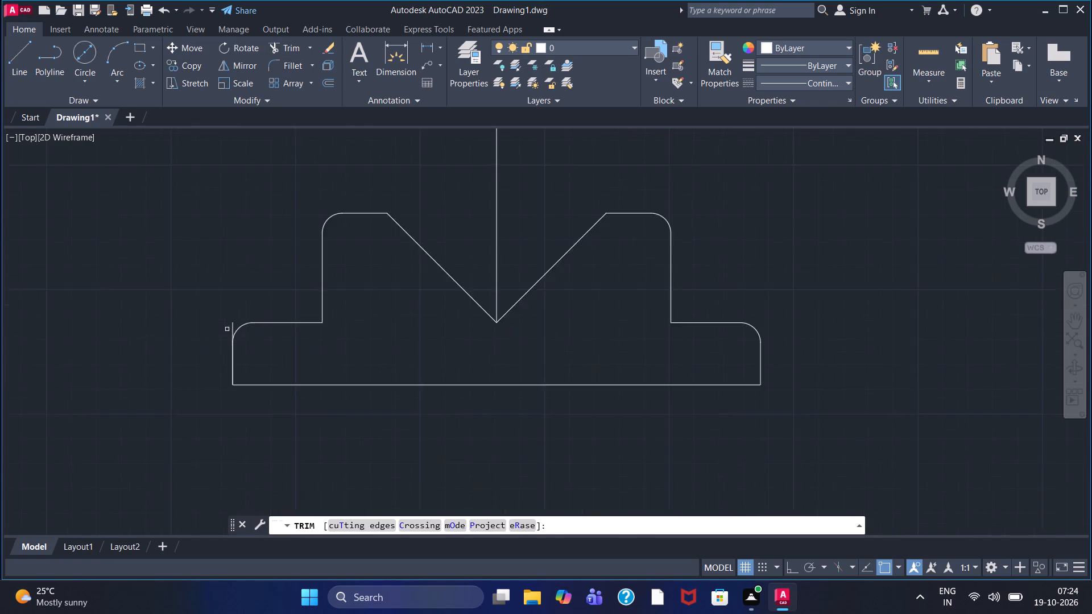
{"action": "scroll", "coordinate": [227, 323], "scroll_direction": "up", "scroll_amount": 1}
{"action": "left_click", "coordinate": [238, 318]}
Draw a 22-long line downward from where the left upright's corner fillet meets its top edge.
{"action": "scroll", "coordinate": [248, 317], "scroll_direction": "down", "scroll_amount": 2}
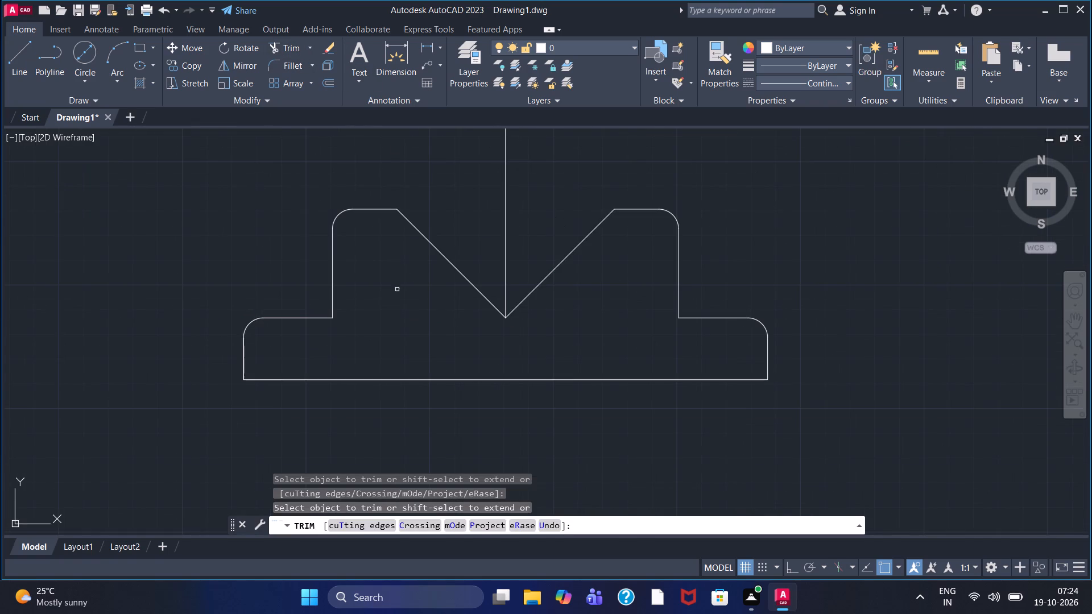
{"action": "middle_click_drag", "start_coordinate": [406, 300], "coordinate": [358, 322]}
{"action": "scroll", "coordinate": [357, 323], "scroll_direction": "down", "scroll_amount": 1}
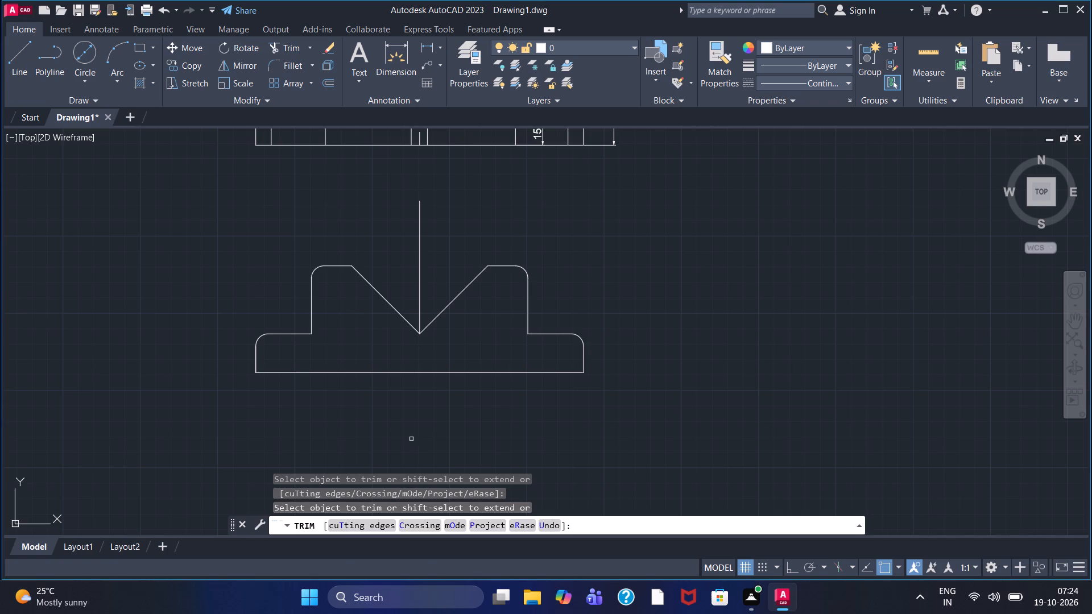
{"action": "left_click", "coordinate": [31, 51]}
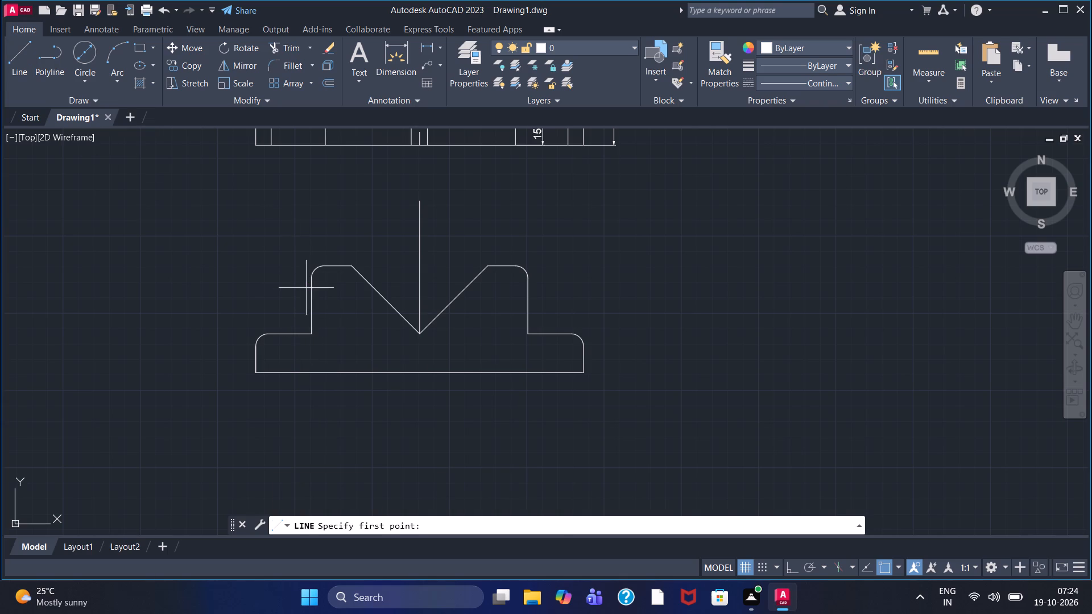
{"action": "left_click", "coordinate": [324, 267]}
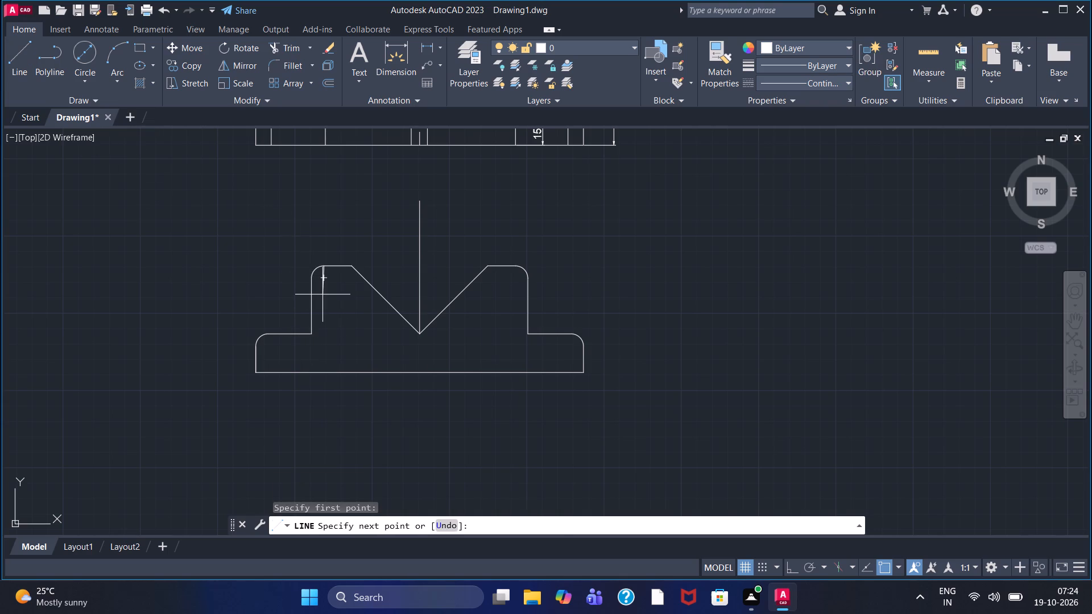
{"action": "type", "text": "22"}
{"action": "key", "text": "Return"}
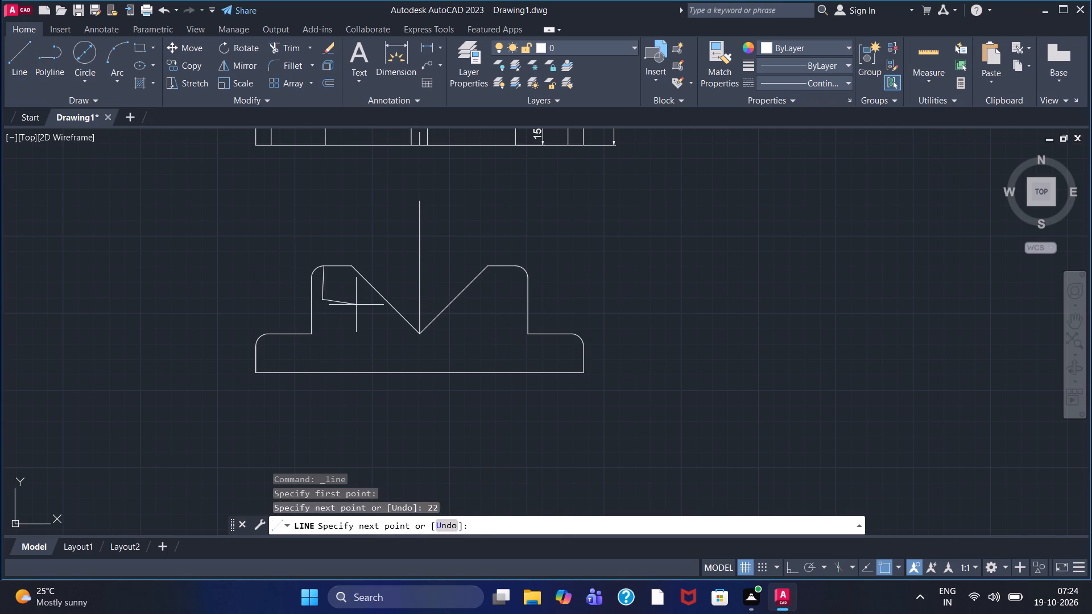
{"action": "right_click", "coordinate": [349, 300]}
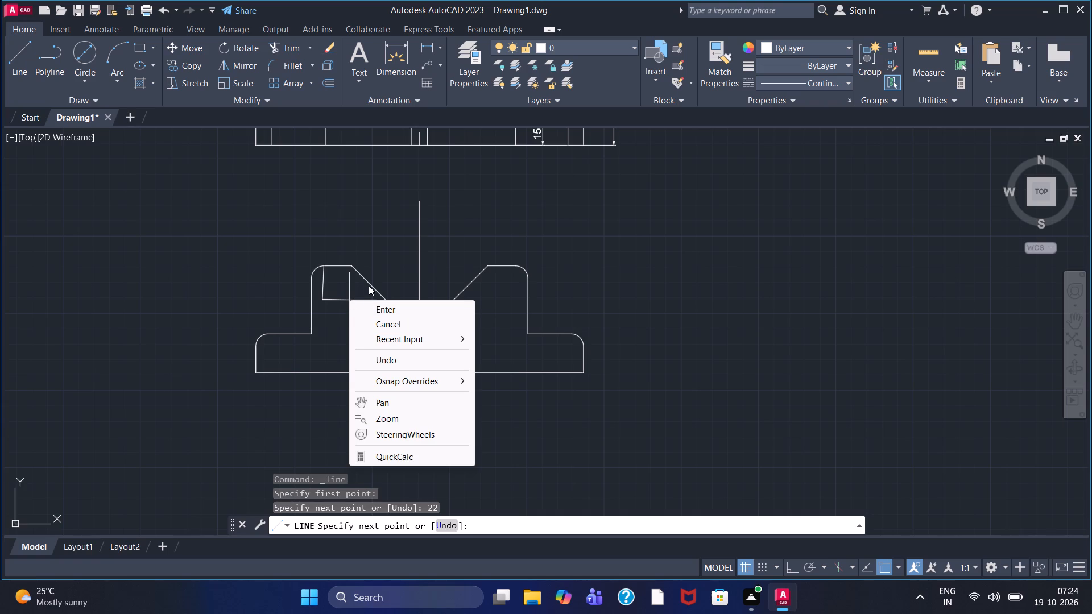
{"action": "left_click", "coordinate": [377, 309]}
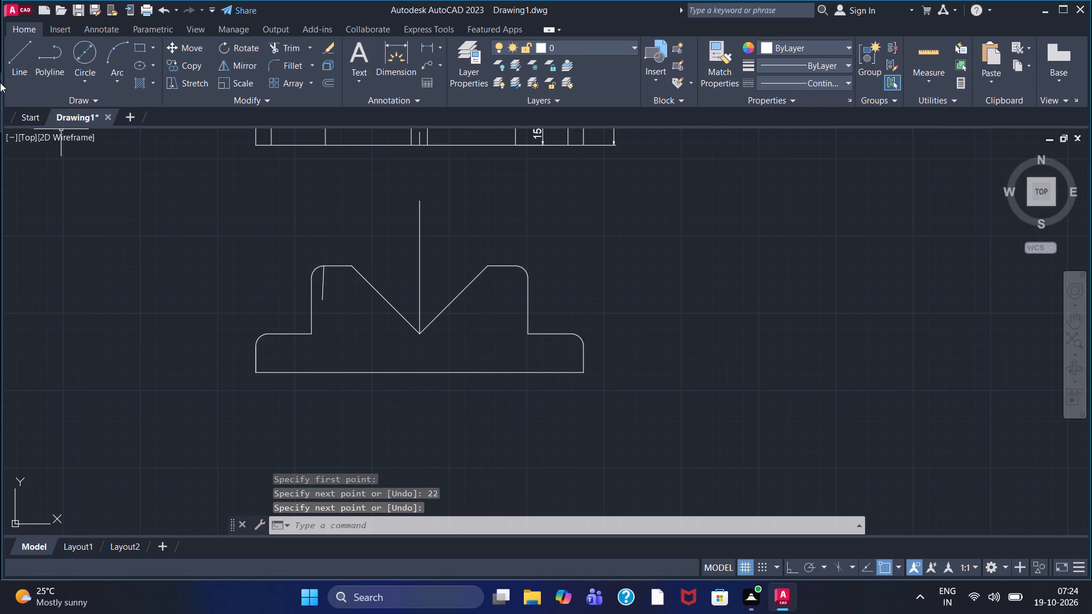
With Ortho turned on, draw a vertical line about 41 long down from the midpoint of the left upright's top edge.
{"action": "left_click", "coordinate": [15, 64]}
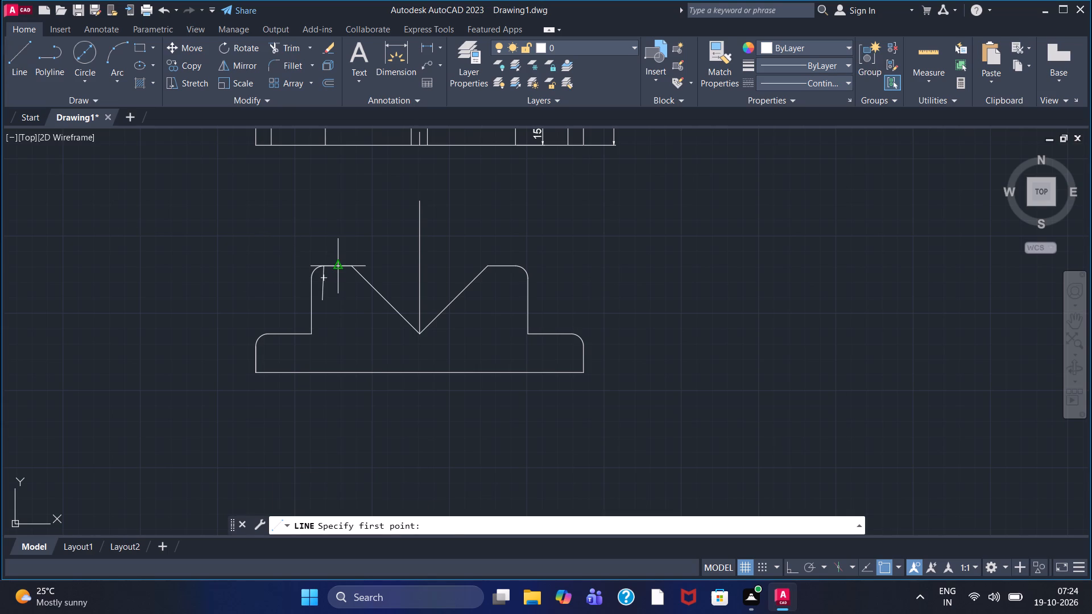
{"action": "left_click", "coordinate": [338, 264]}
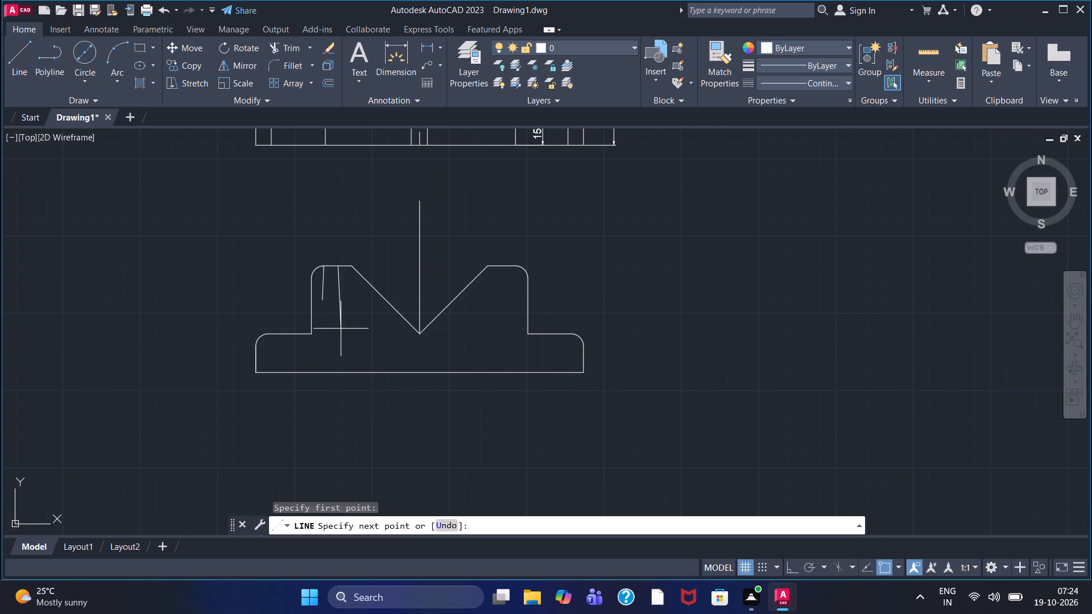
{"action": "key", "text": "F8"}
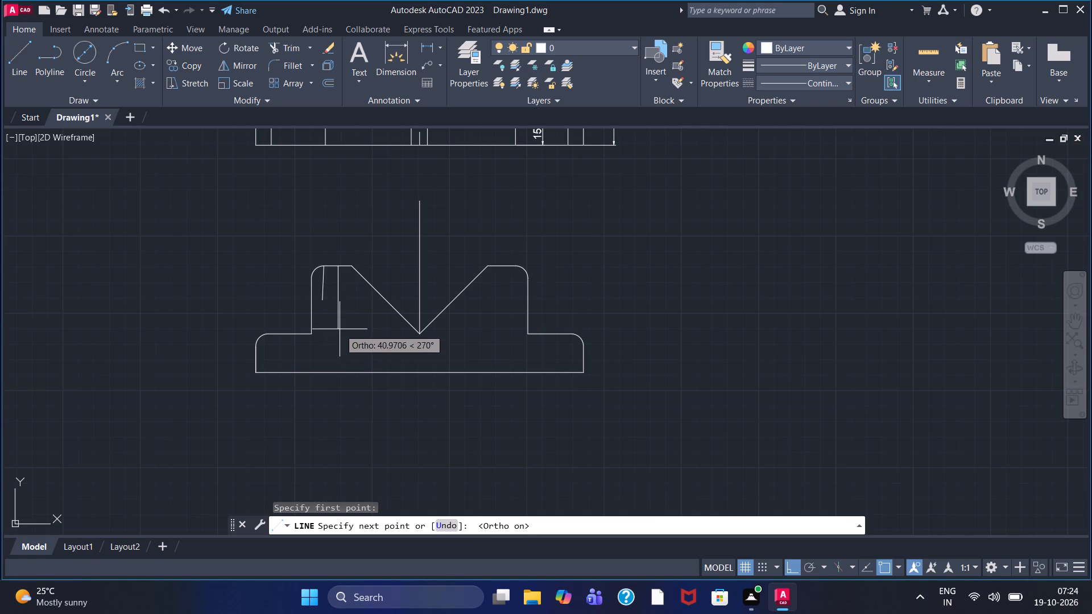
{"action": "left_click", "coordinate": [340, 329]}
{"action": "right_click", "coordinate": [352, 322]}
{"action": "left_click", "coordinate": [368, 325]}
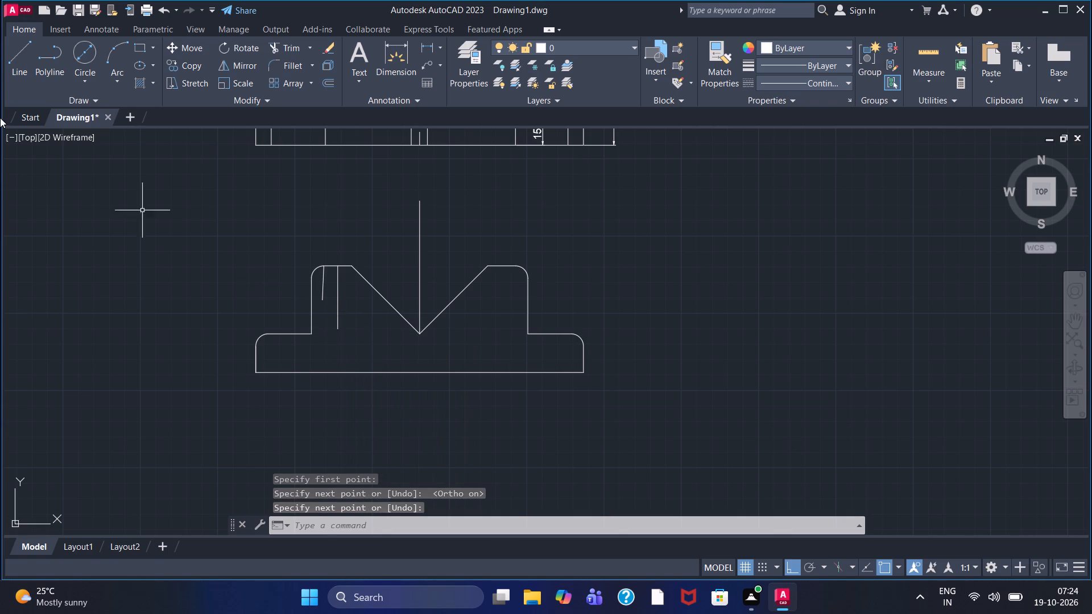
Draw a short horizontal line from the lower end of the 22-long line across the vertical midpoint line.
{"action": "left_click", "coordinate": [11, 64]}
{"action": "left_click", "coordinate": [324, 306]}
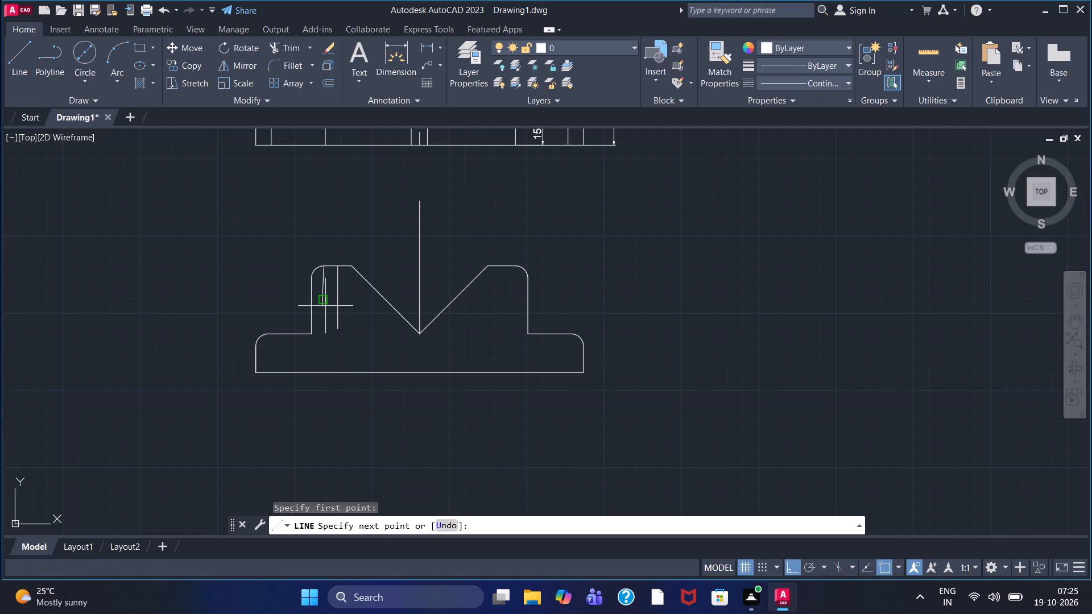
{"action": "left_click", "coordinate": [353, 299]}
{"action": "right_click", "coordinate": [354, 298]}
{"action": "left_click", "coordinate": [375, 308]}
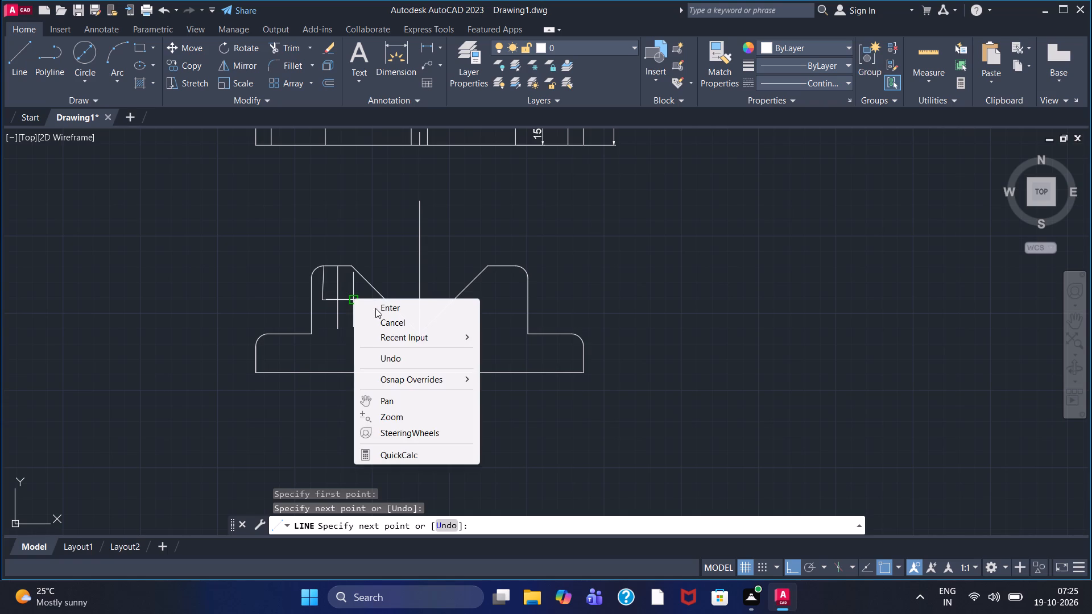
Trim away the 22-long line, the horizontal line and the vertical midpoint line's part below their crossing in the left upright.
{"action": "left_click", "coordinate": [288, 46]}
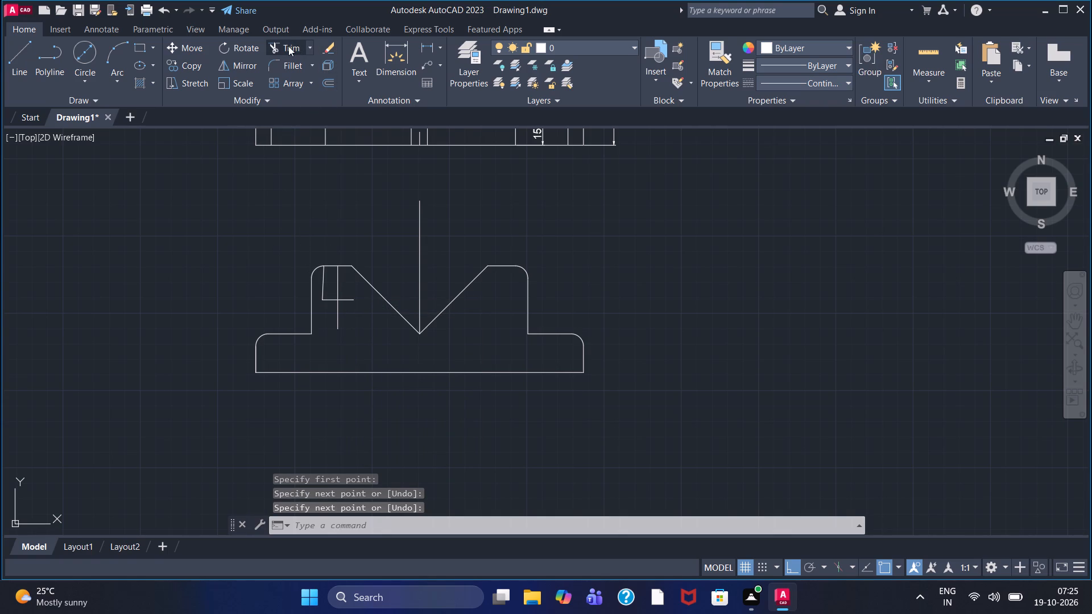
{"action": "left_click", "coordinate": [321, 290]}
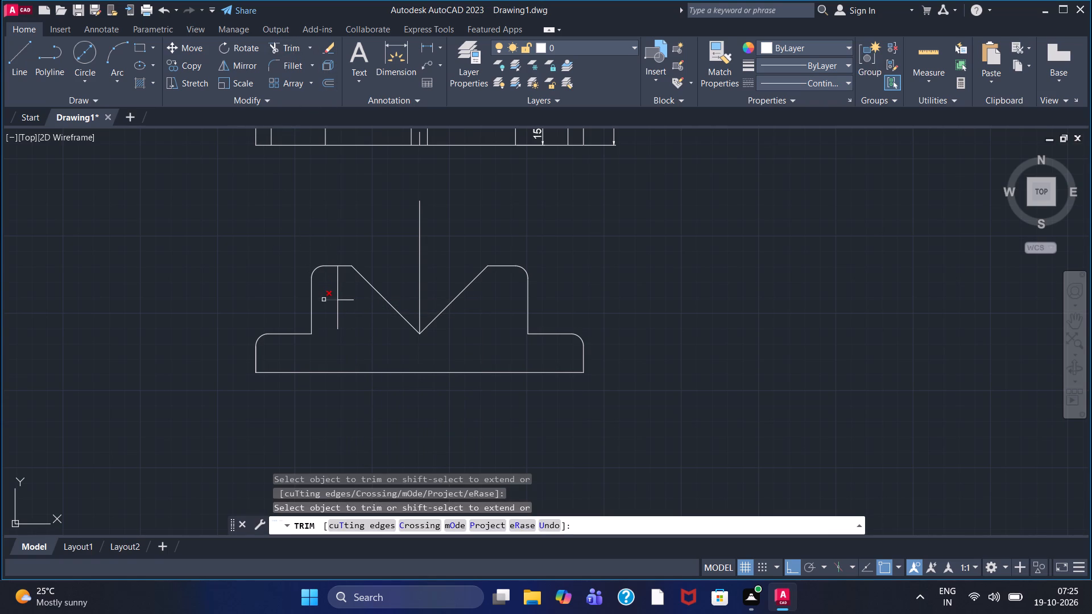
{"action": "left_click", "coordinate": [324, 300]}
{"action": "left_click", "coordinate": [338, 314]}
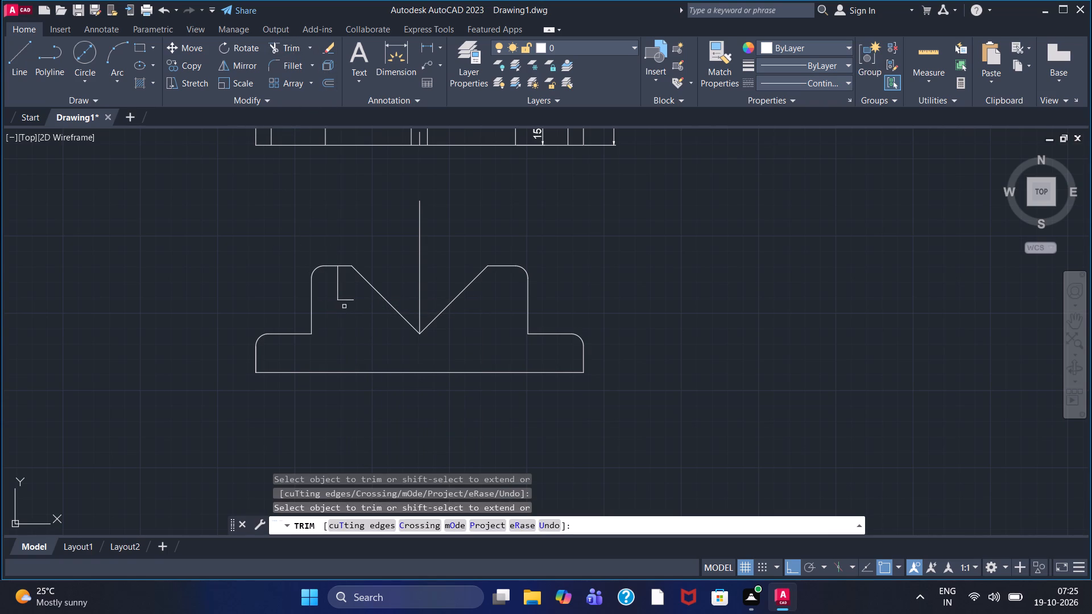
{"action": "left_click", "coordinate": [347, 300]}
Draw a 13-diameter circle centred on the lower end of the left upright's vertical construction line.
{"action": "left_click", "coordinate": [92, 48]}
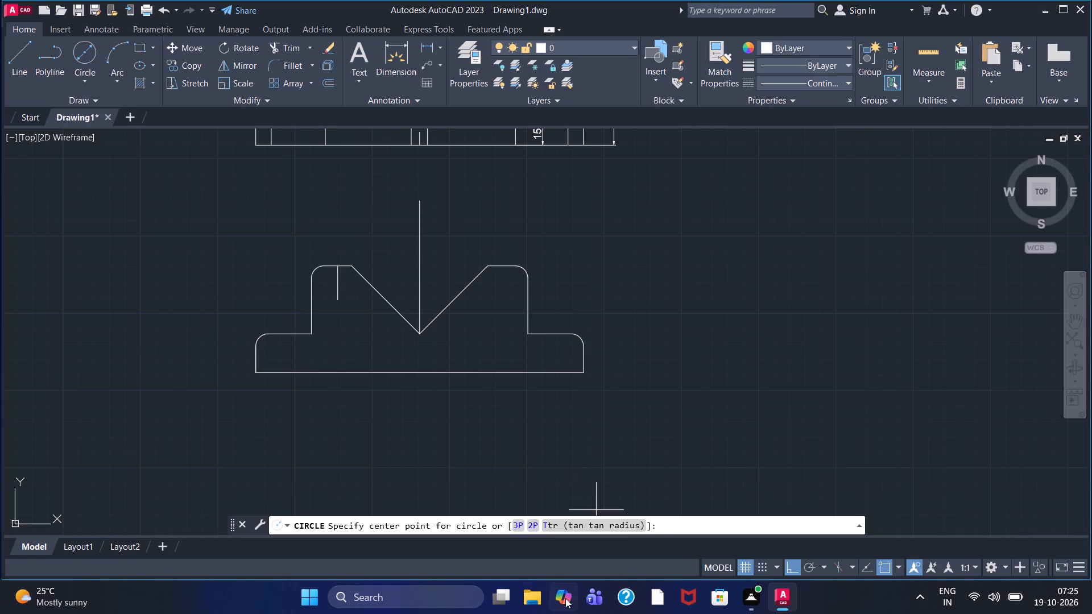
{"action": "left_click", "coordinate": [340, 304]}
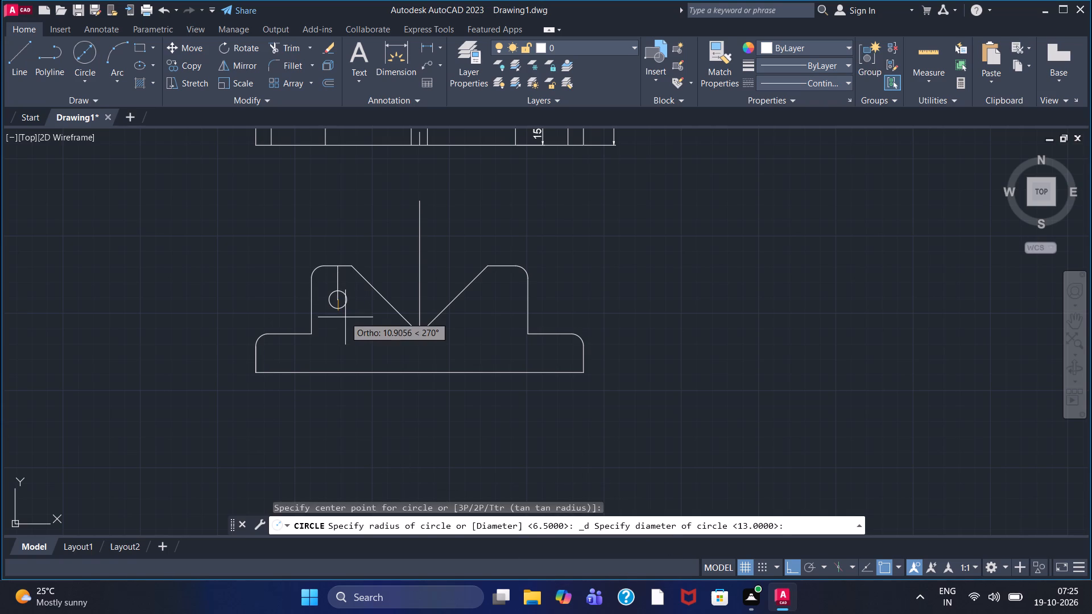
{"action": "type", "text": "13"}
{"action": "key", "text": "Return"}
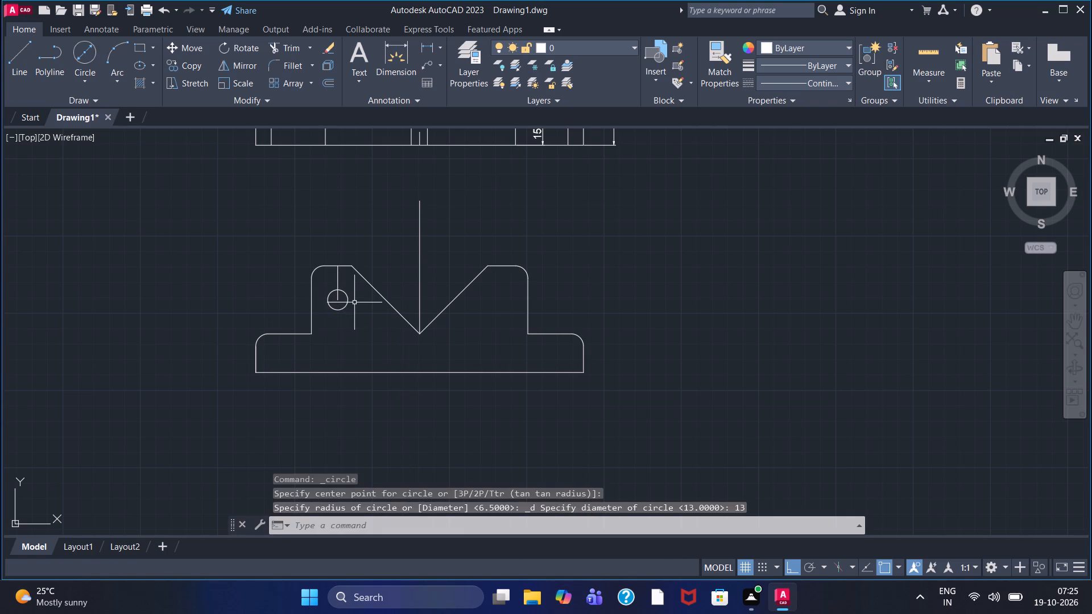
Draw a 22-long vertical line down from the midpoint of the right upright's top edge.
{"action": "left_click", "coordinate": [10, 77]}
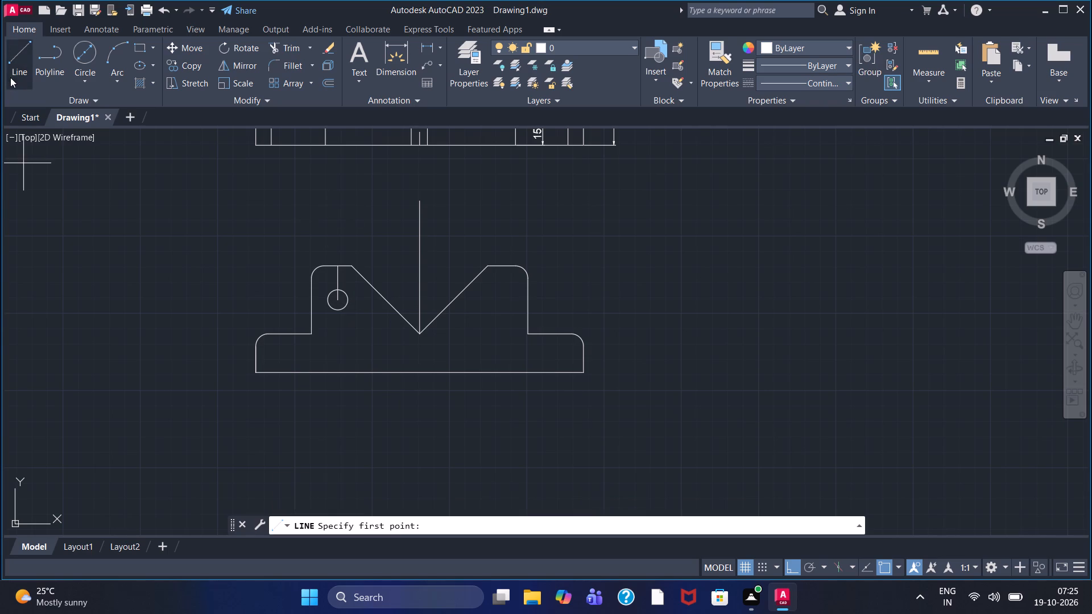
{"action": "left_click", "coordinate": [506, 268]}
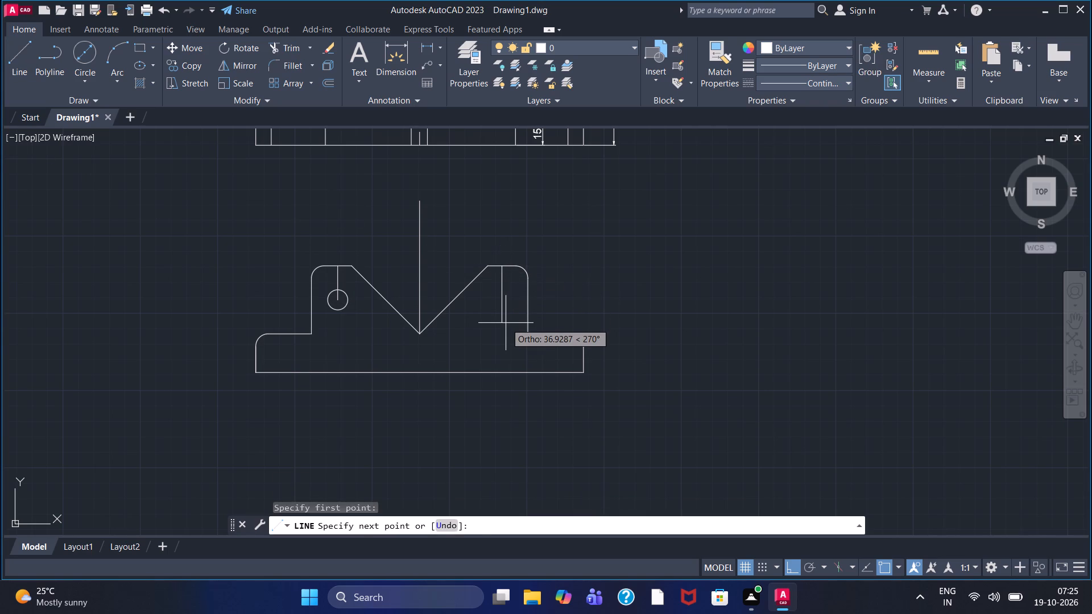
{"action": "type", "text": "22"}
{"action": "key", "text": "Return"}
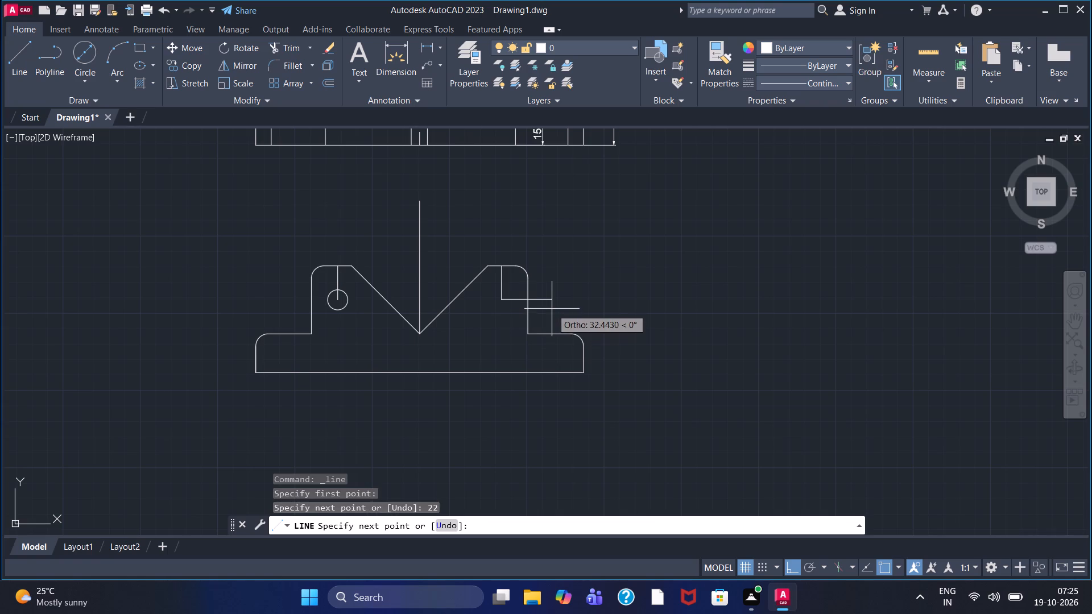
{"action": "right_click", "coordinate": [552, 308]}
{"action": "left_click", "coordinate": [569, 310]}
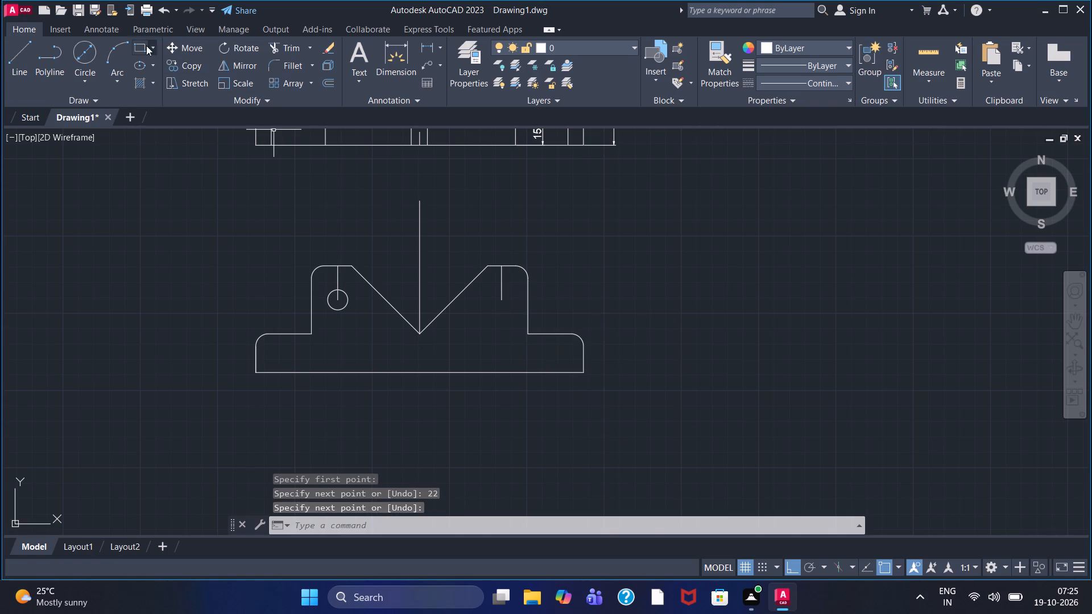
Draw a 13-diameter circle centred on the lower end of the right upright's vertical construction line.
{"action": "left_click", "coordinate": [77, 53]}
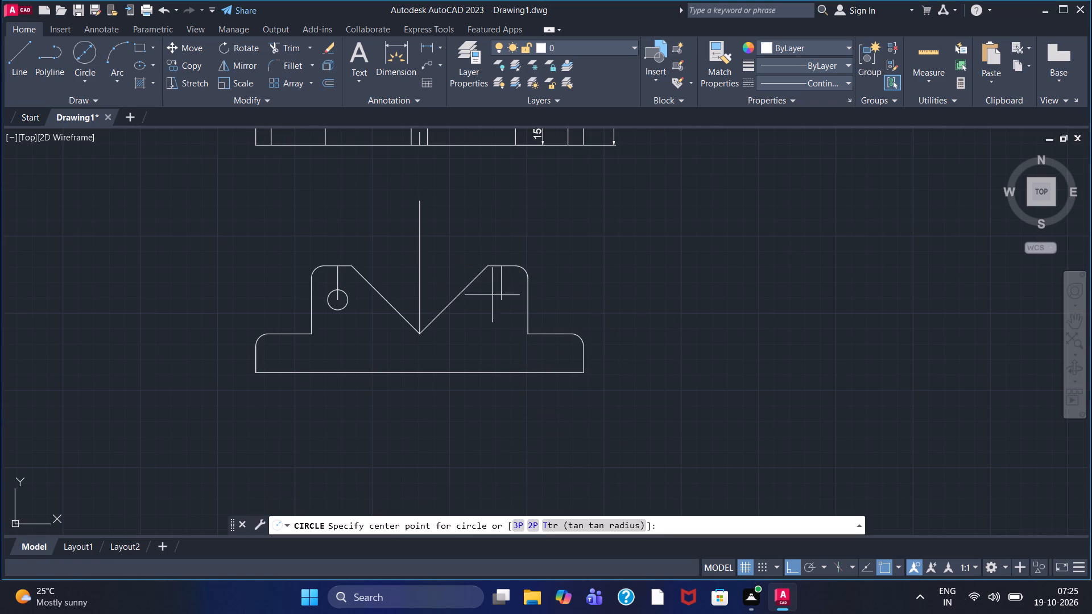
{"action": "left_click", "coordinate": [500, 302]}
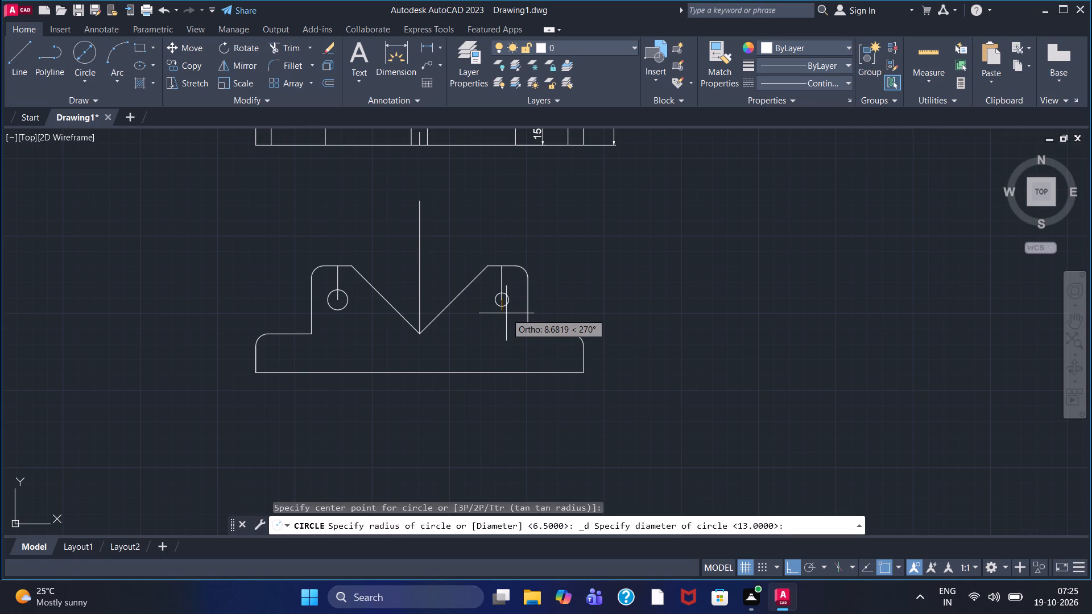
{"action": "type", "text": "13"}
{"action": "key", "text": "Return"}
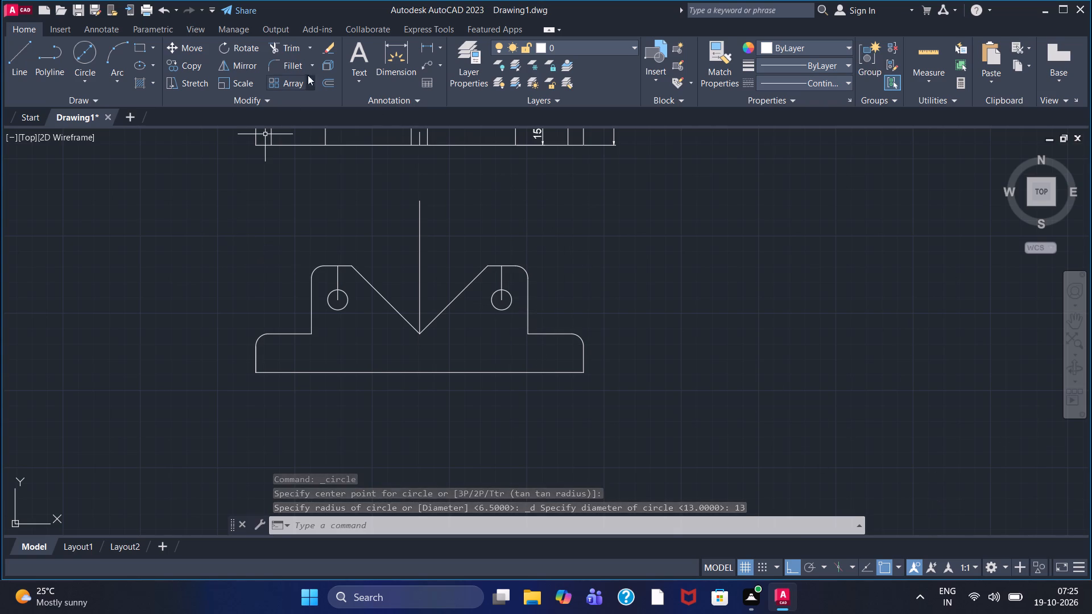
Trim away the vertical construction lines above and inside the circles in both uprights.
{"action": "left_click", "coordinate": [282, 53]}
{"action": "scroll", "coordinate": [354, 259], "scroll_direction": "up", "scroll_amount": 1}
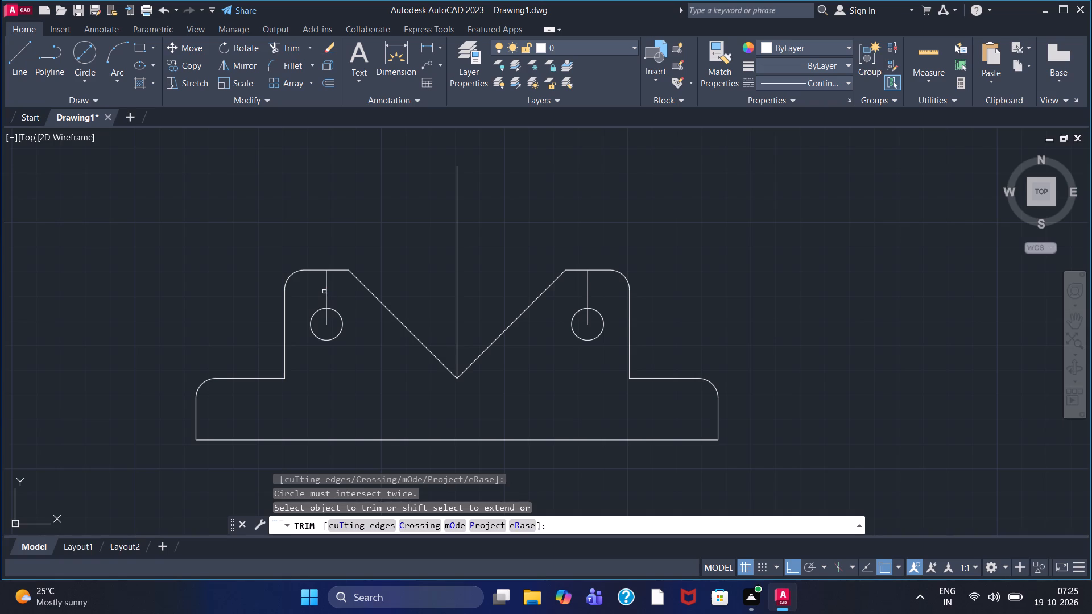
{"action": "left_click", "coordinate": [326, 292]}
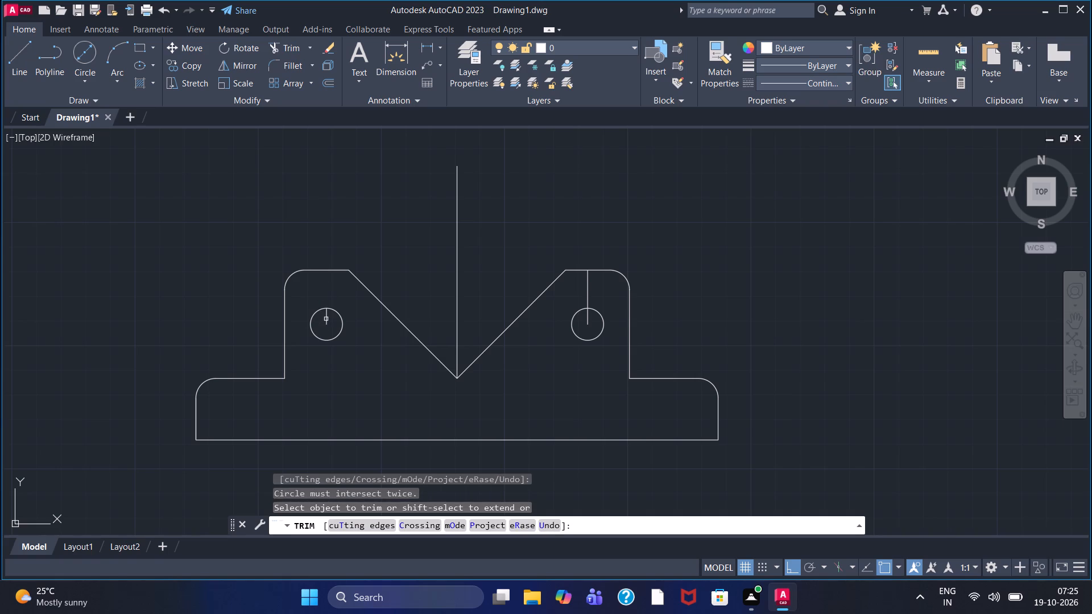
{"action": "left_click", "coordinate": [329, 318]}
{"action": "left_click", "coordinate": [322, 317]}
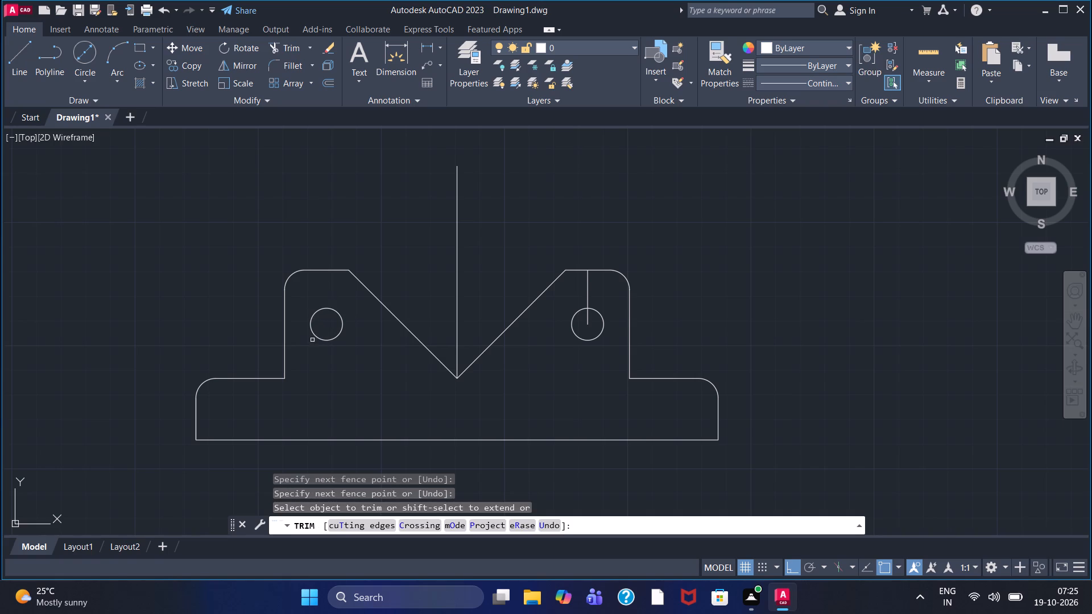
{"action": "left_click", "coordinate": [589, 320]}
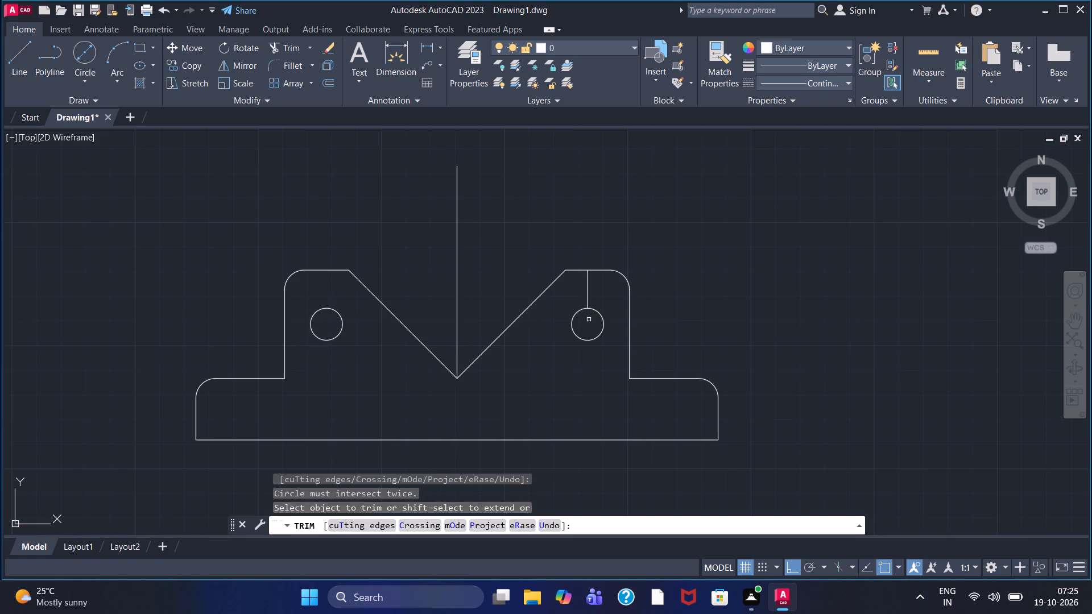
{"action": "left_click", "coordinate": [588, 295]}
Add a linear dimension for the lower view's full base width, placed below the bottom edge.
{"action": "scroll", "coordinate": [584, 300], "scroll_direction": "down", "scroll_amount": 1}
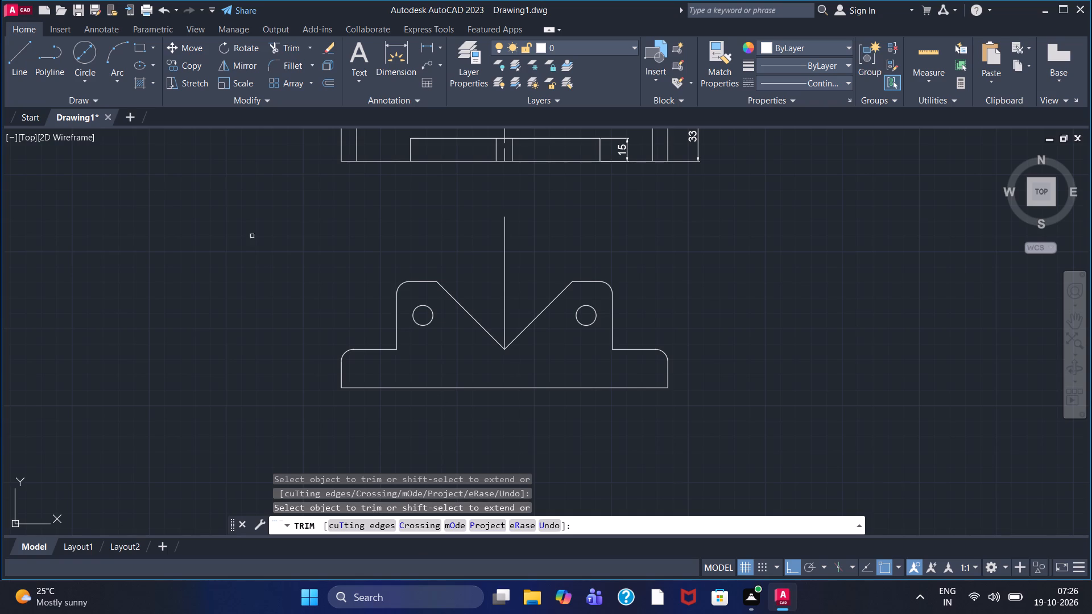
{"action": "left_click", "coordinate": [430, 47]}
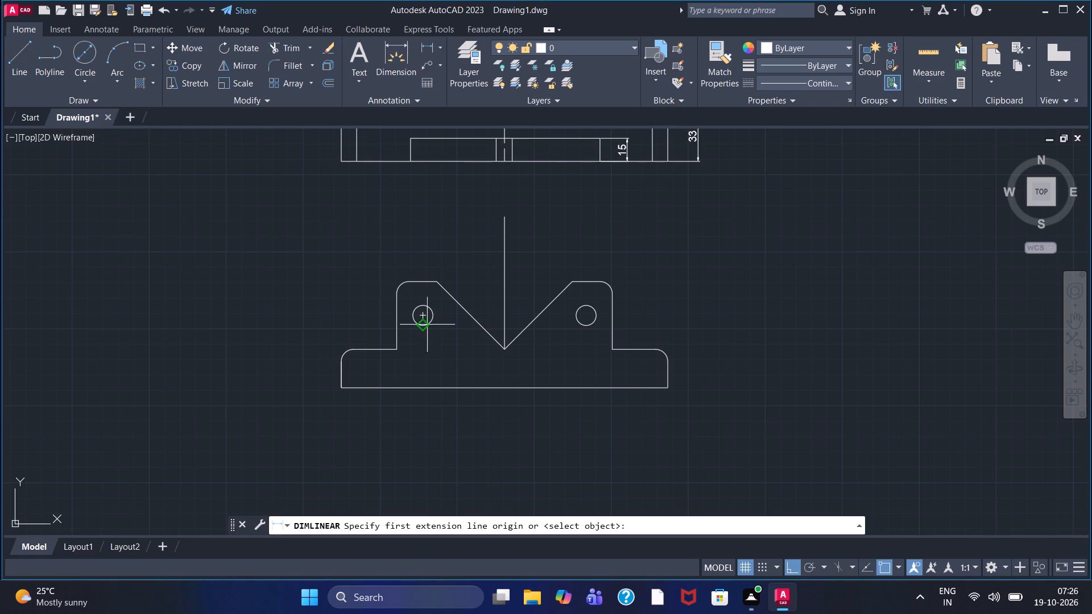
{"action": "left_click_drag", "start_coordinate": [345, 386], "coordinate": [357, 387]}
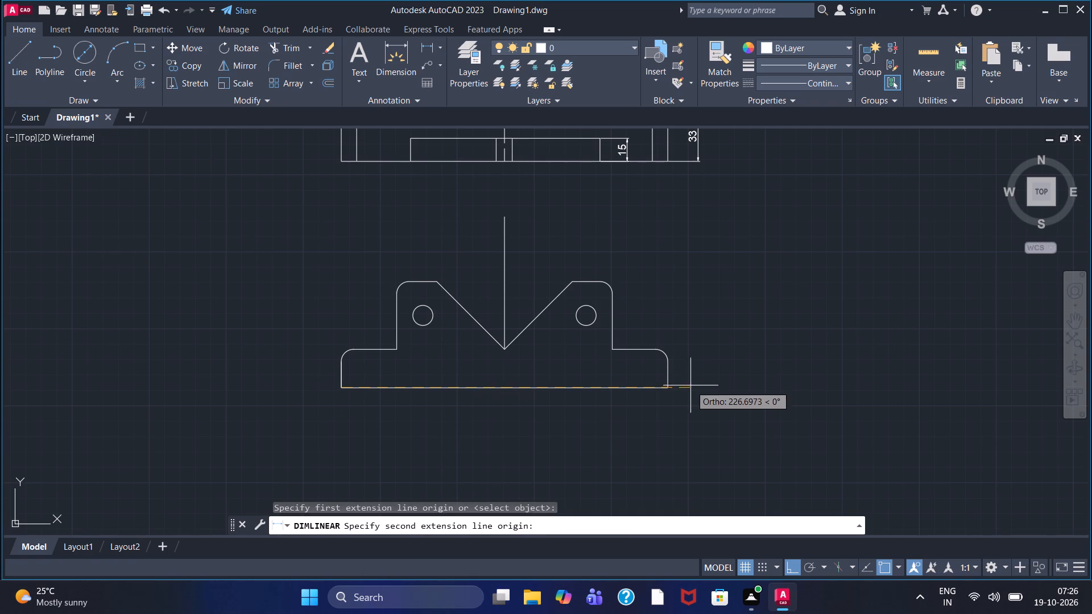
{"action": "left_click", "coordinate": [671, 388]}
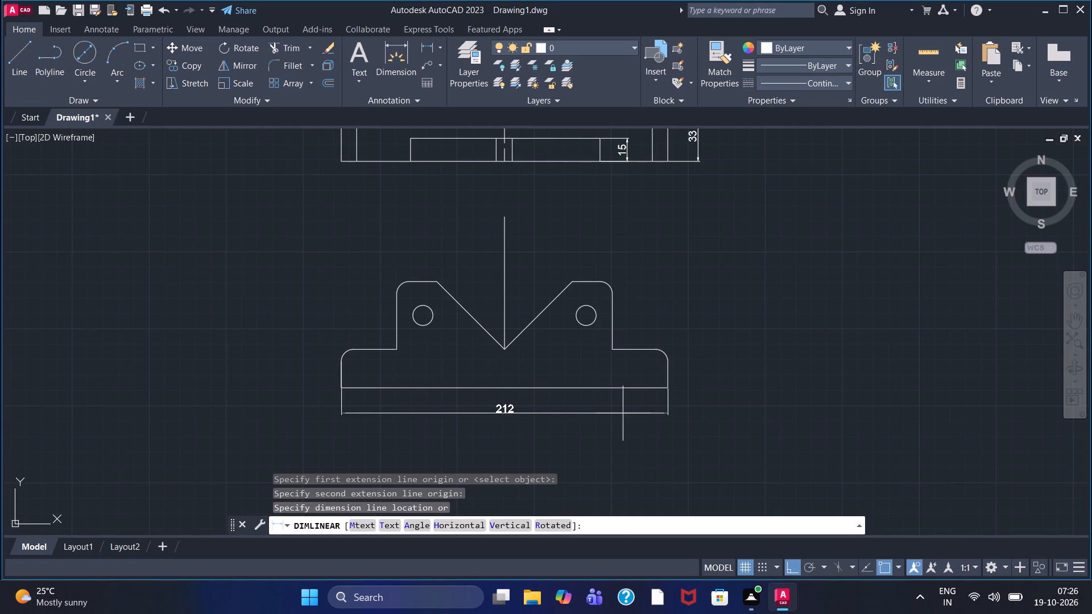
{"action": "left_click", "coordinate": [541, 414]}
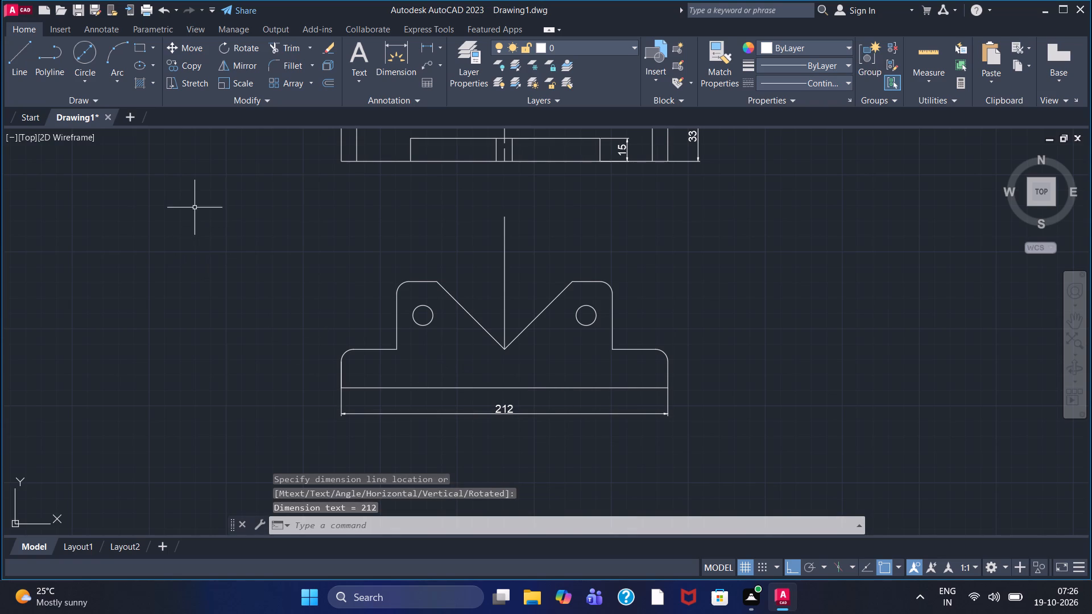
Add a vertical linear dimension for the base height on the left side of the lower view.
{"action": "left_click", "coordinate": [421, 52]}
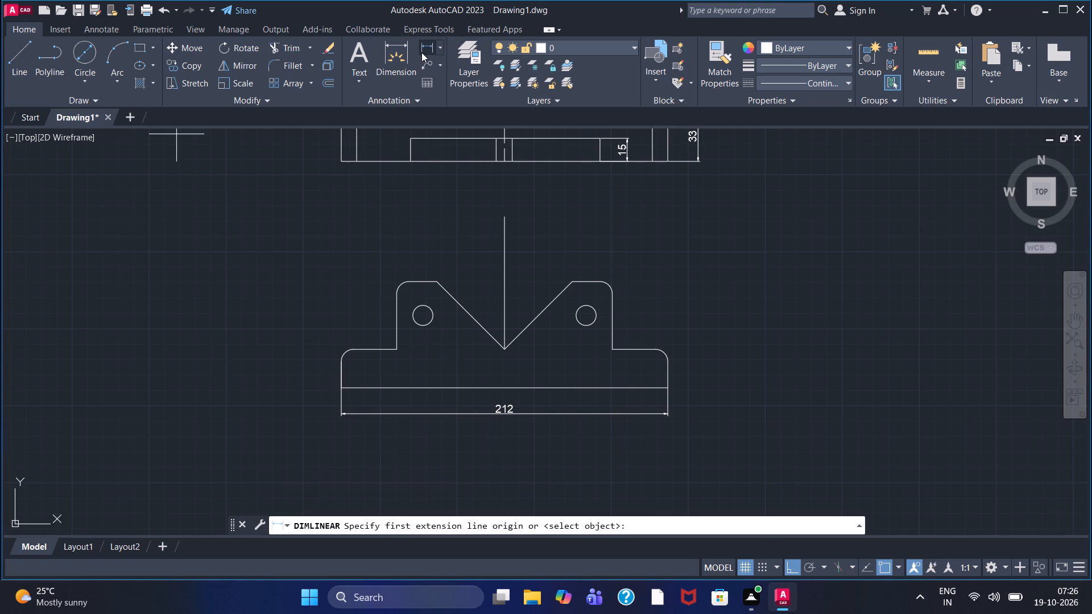
{"action": "left_click_drag", "start_coordinate": [354, 345], "coordinate": [355, 351]}
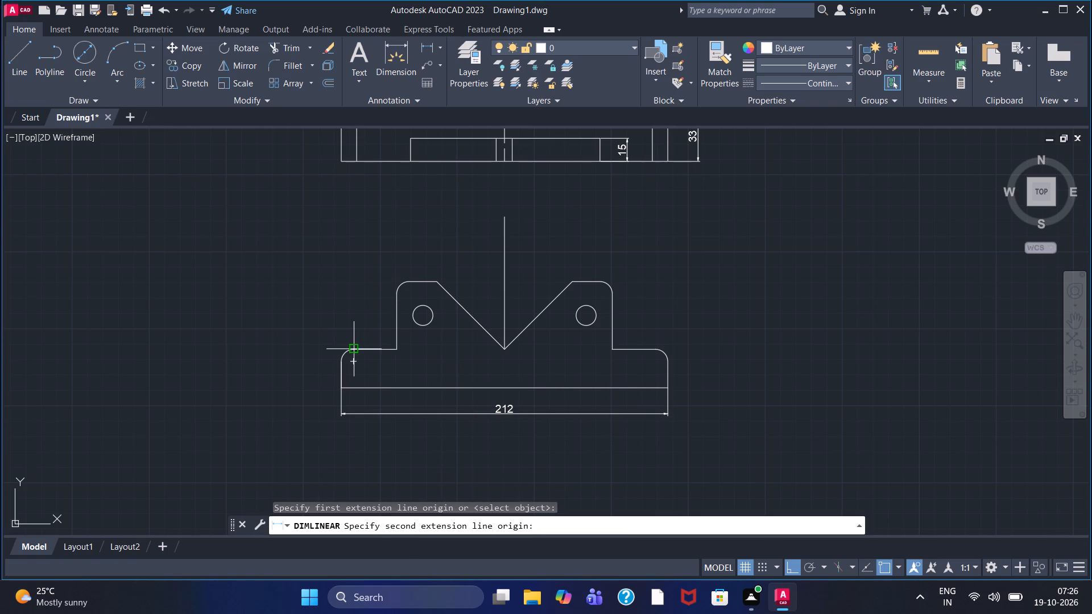
{"action": "left_click", "coordinate": [346, 390]}
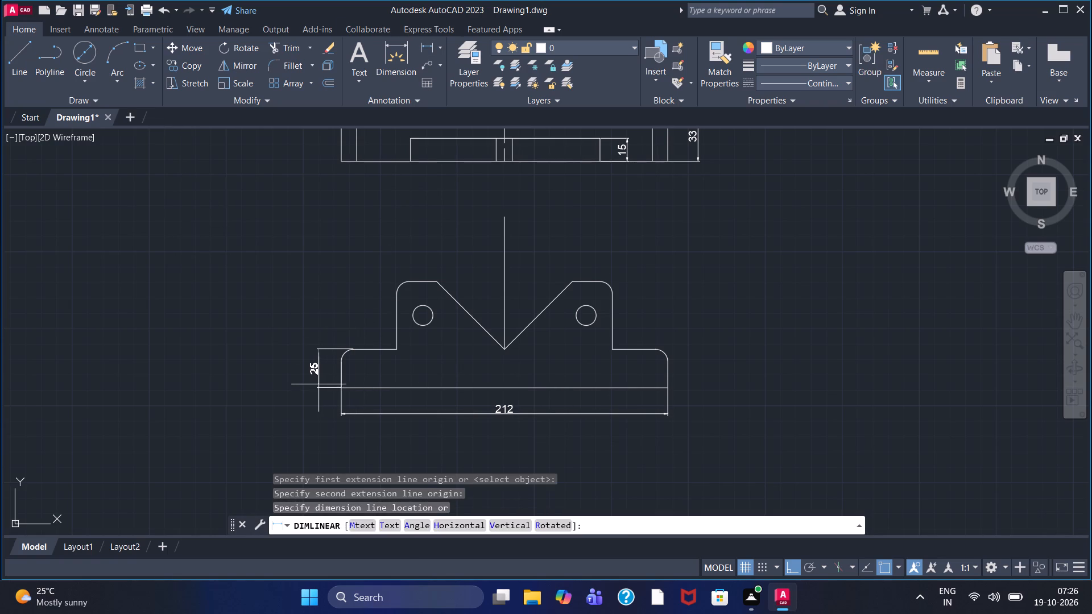
{"action": "left_click", "coordinate": [318, 384]}
Dimension the left shoulder's width and the left upright's top width in a row above the lower view.
{"action": "left_click", "coordinate": [425, 44]}
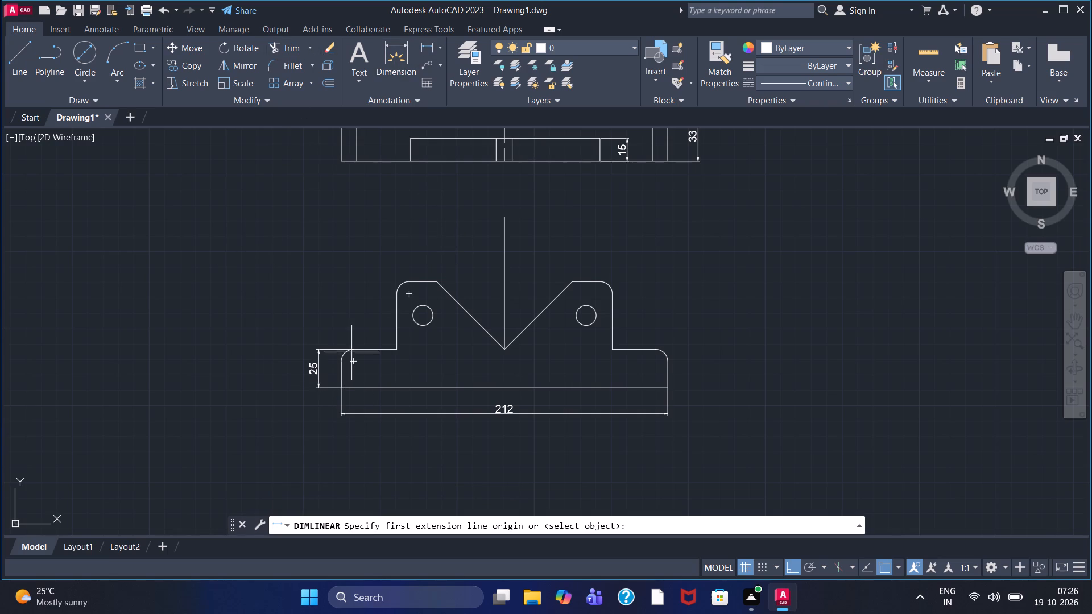
{"action": "left_click", "coordinate": [340, 364]}
{"action": "left_click", "coordinate": [392, 349]}
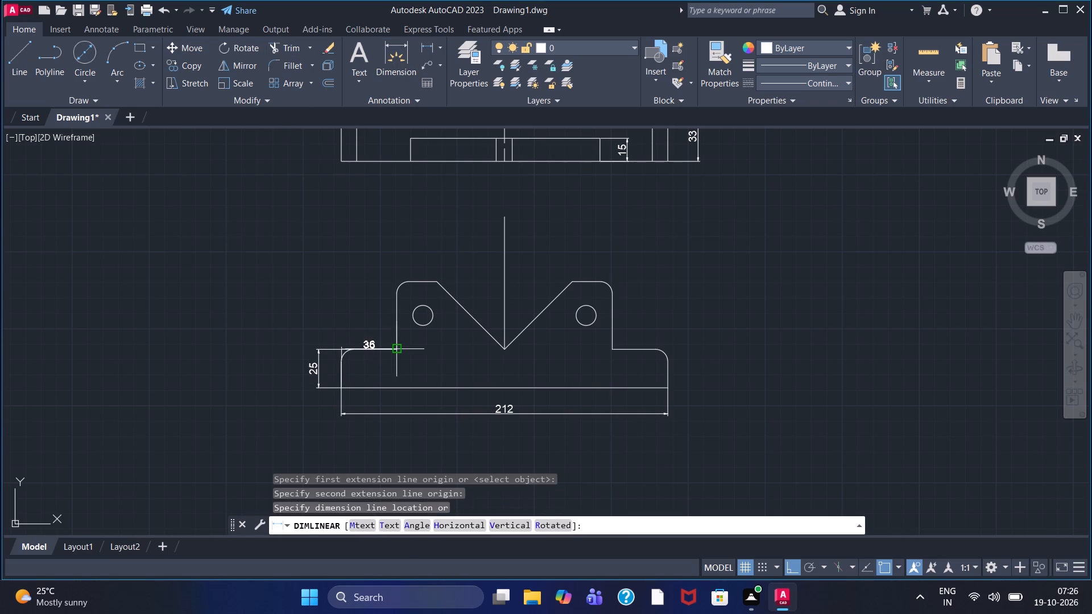
{"action": "left_click", "coordinate": [359, 239]}
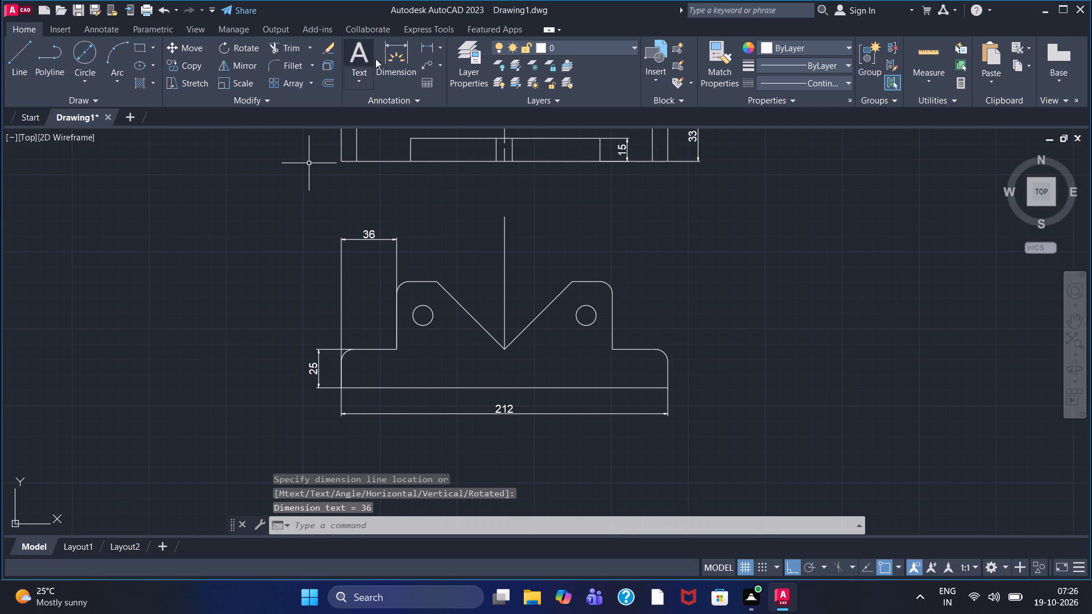
{"action": "left_click", "coordinate": [426, 47]}
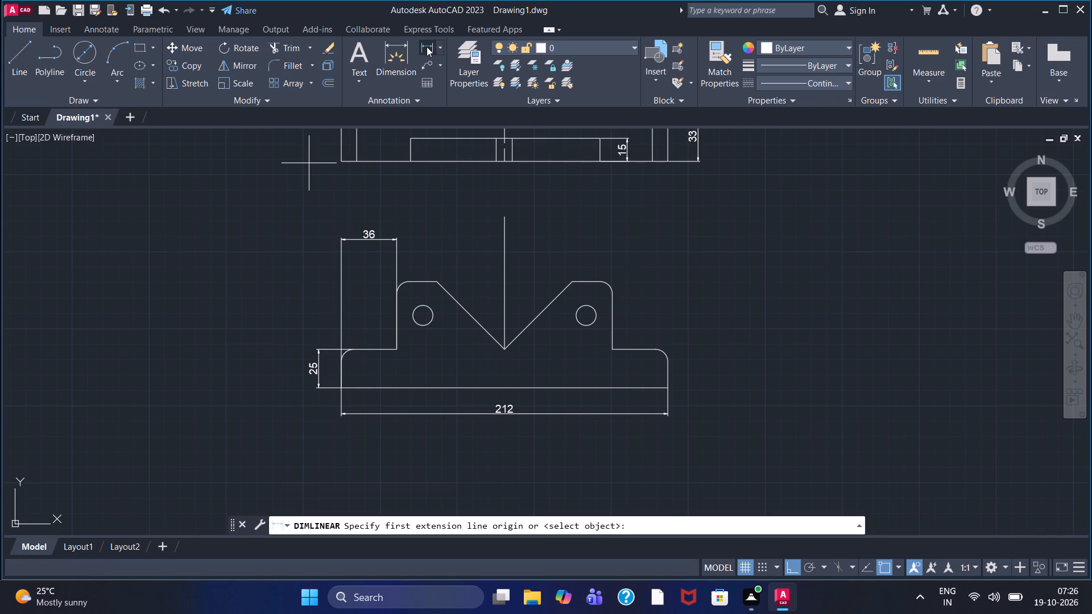
{"action": "left_click", "coordinate": [398, 298]}
{"action": "left_click", "coordinate": [437, 287]}
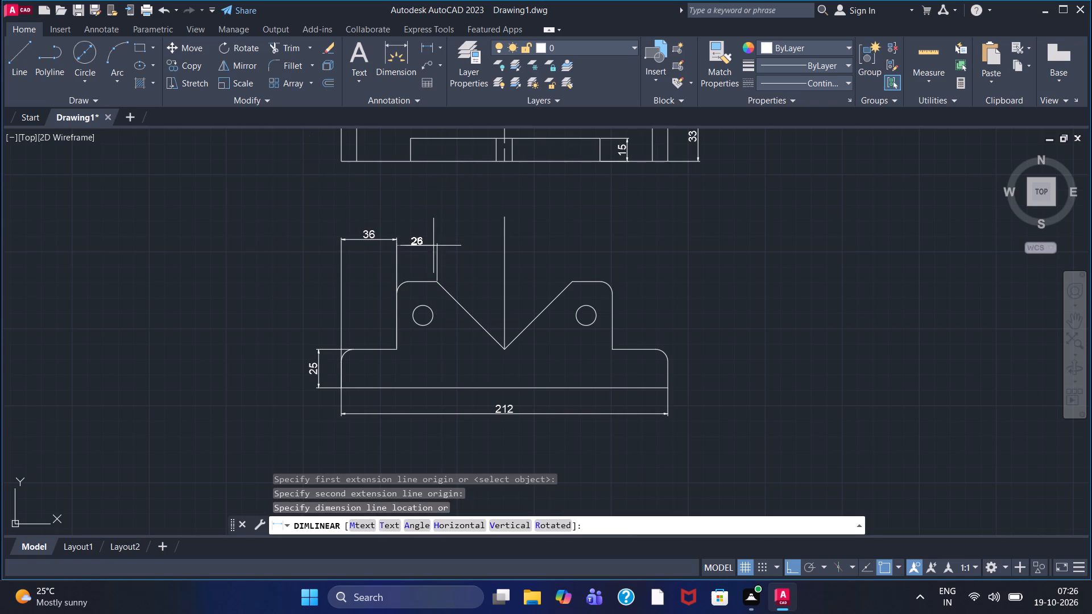
{"action": "left_click", "coordinate": [434, 239]}
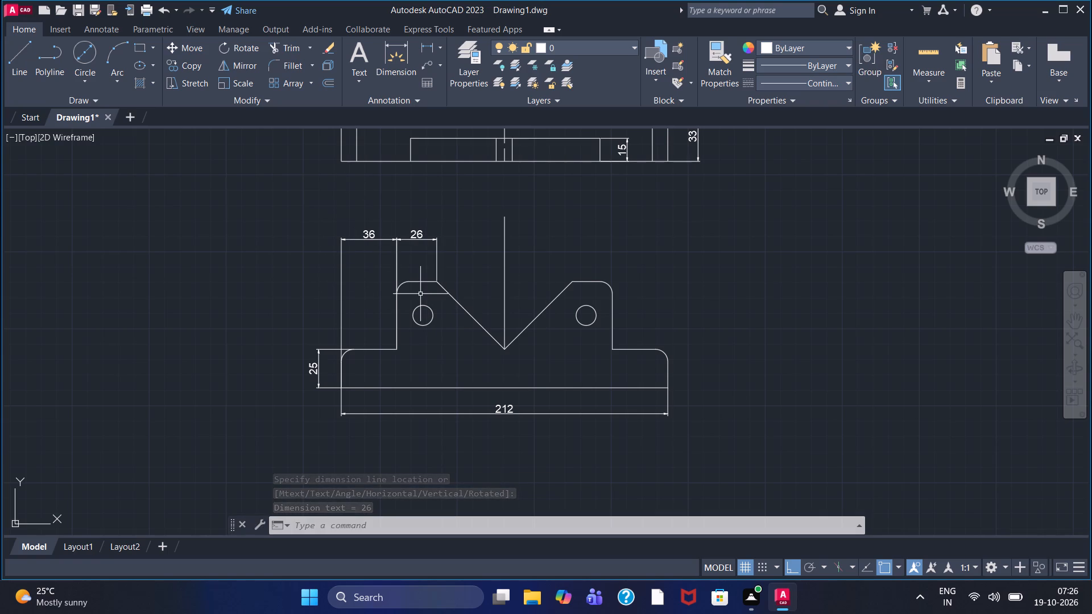
Dimension both halves of the V-notch opening, from each top corner to the vertical centreline, in the row above the view.
{"action": "left_click", "coordinate": [430, 48]}
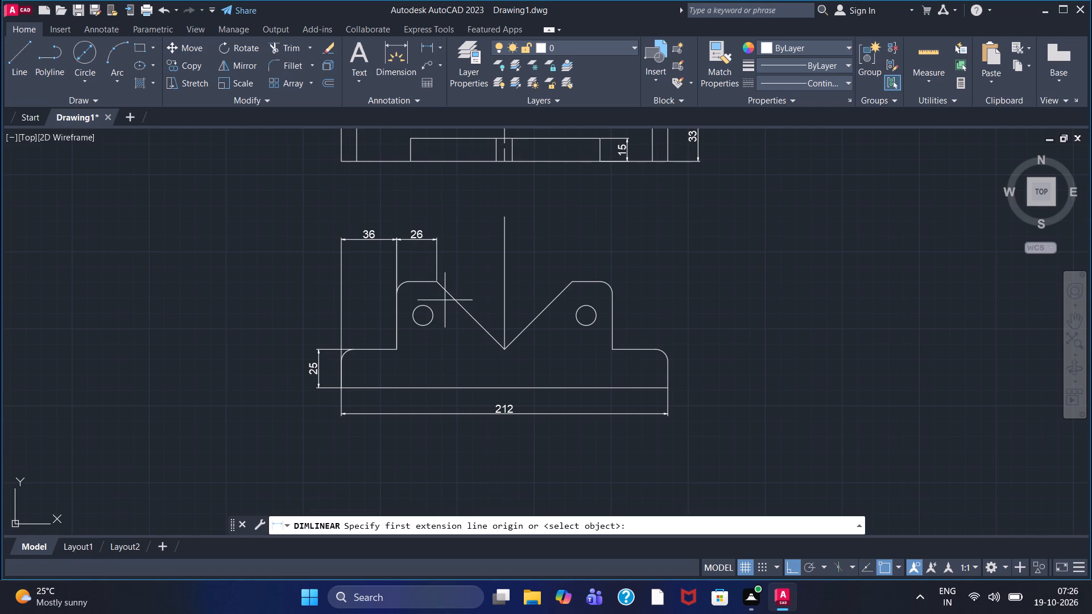
{"action": "left_click", "coordinate": [437, 287]}
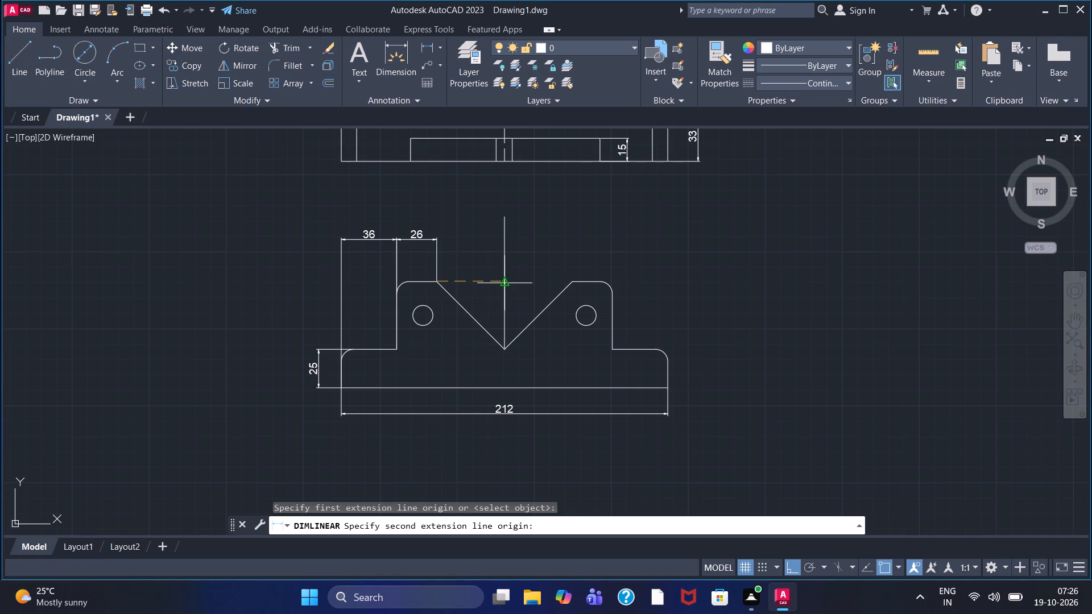
{"action": "left_click", "coordinate": [505, 283]}
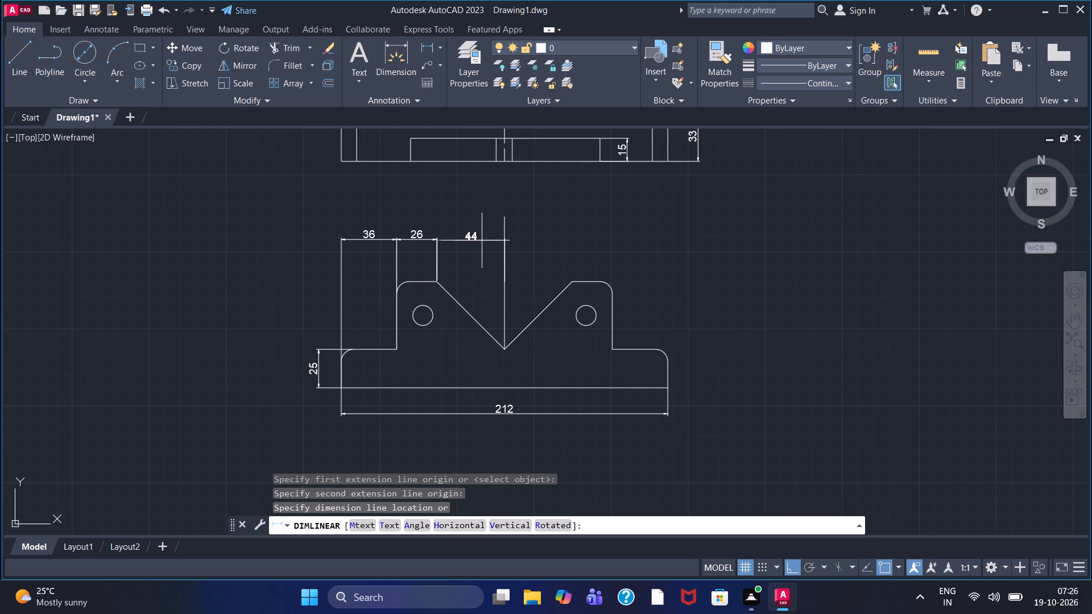
{"action": "left_click", "coordinate": [482, 240]}
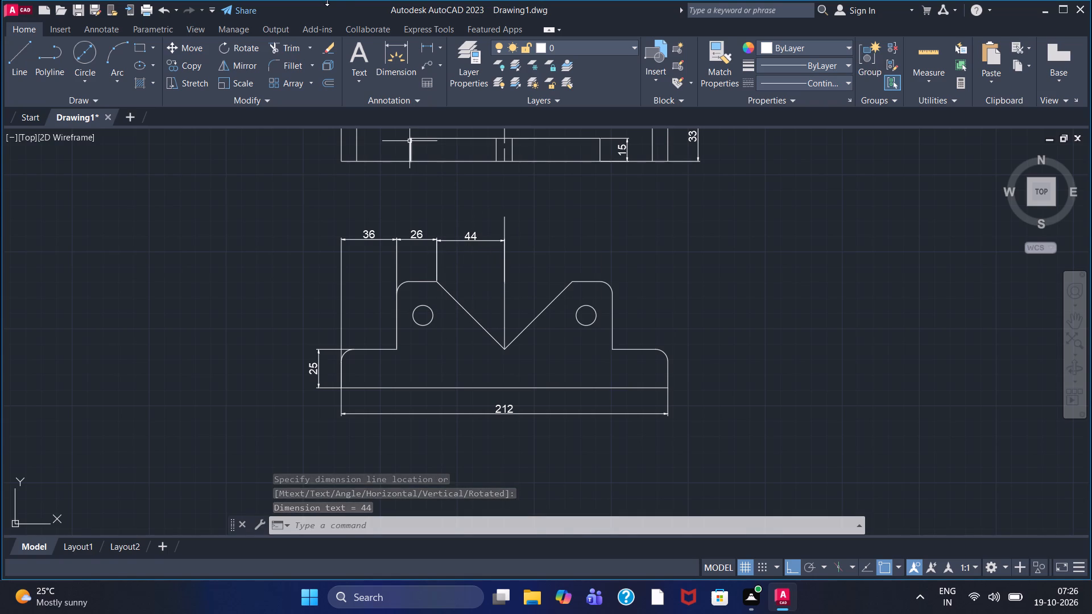
{"action": "left_click", "coordinate": [425, 51]}
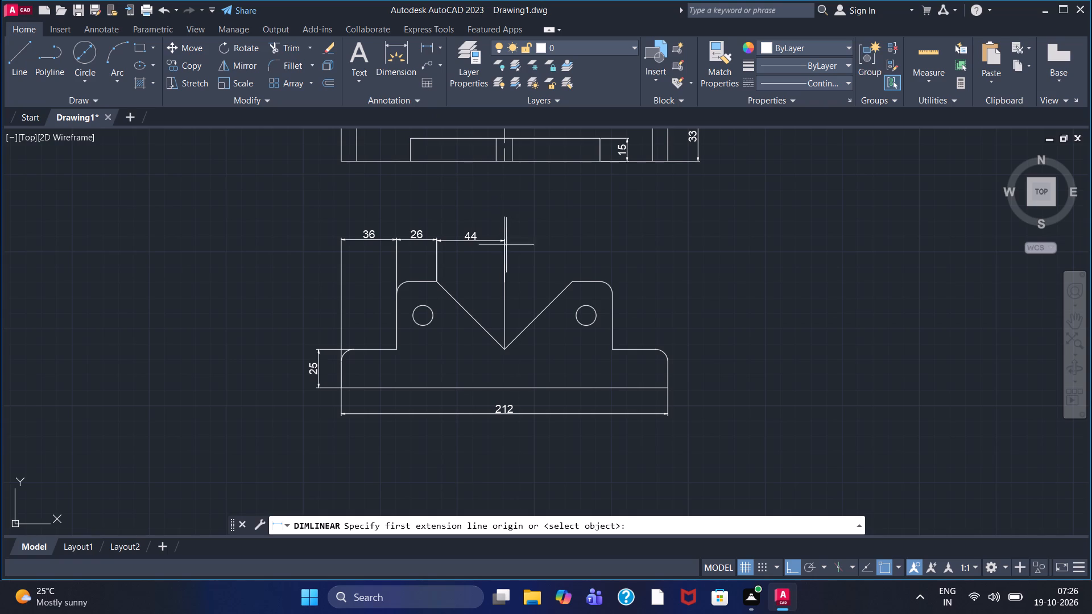
{"action": "left_click", "coordinate": [504, 284]}
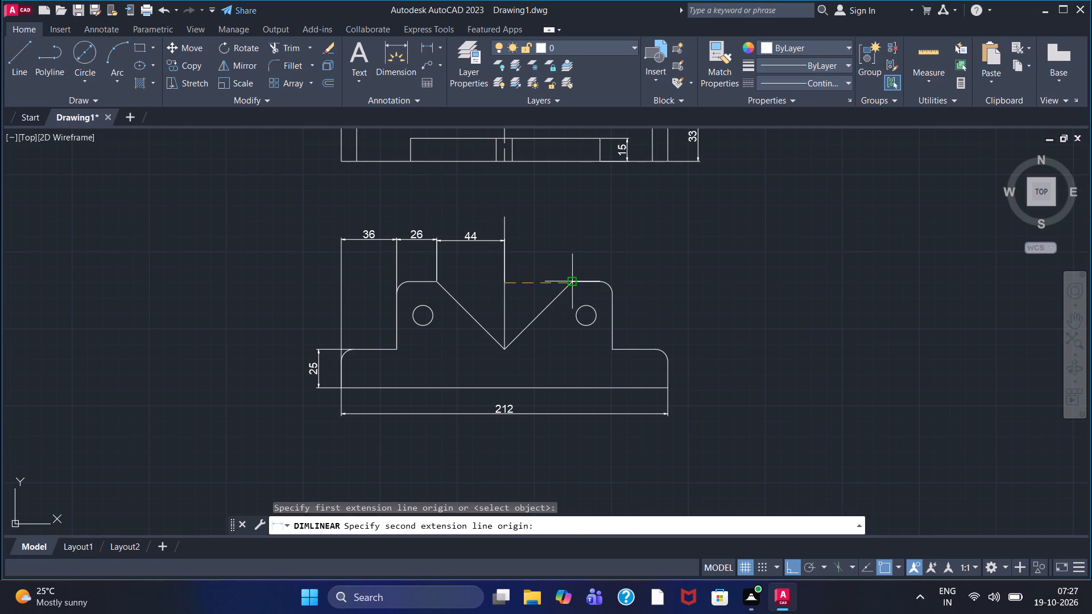
{"action": "left_click", "coordinate": [572, 281]}
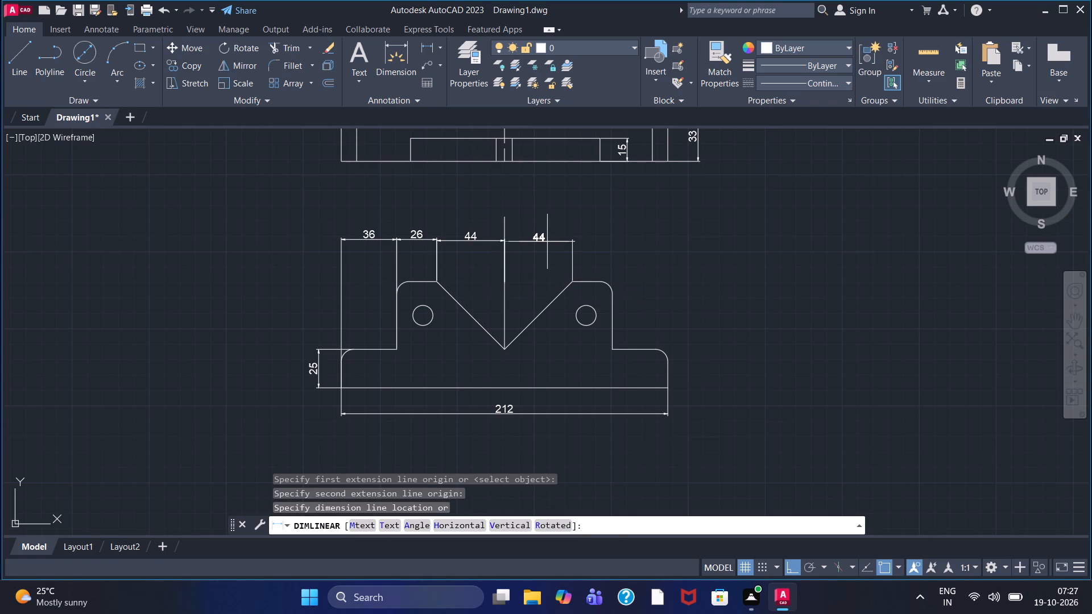
{"action": "left_click", "coordinate": [547, 242]}
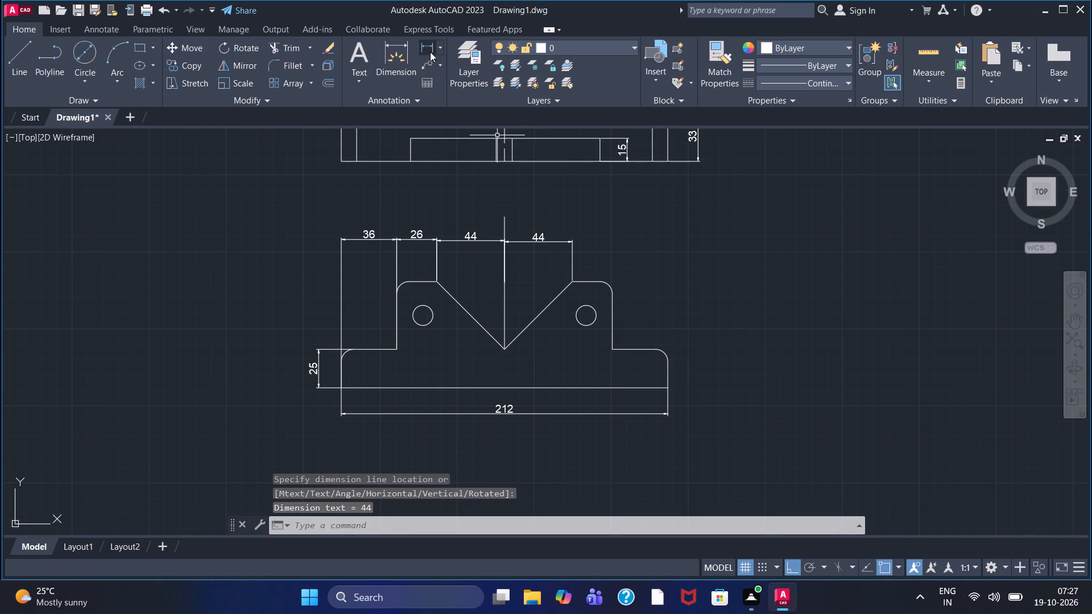
Dimension the right upright's top width and the right shoulder's width, continuing the row above the lower view.
{"action": "left_click", "coordinate": [430, 51]}
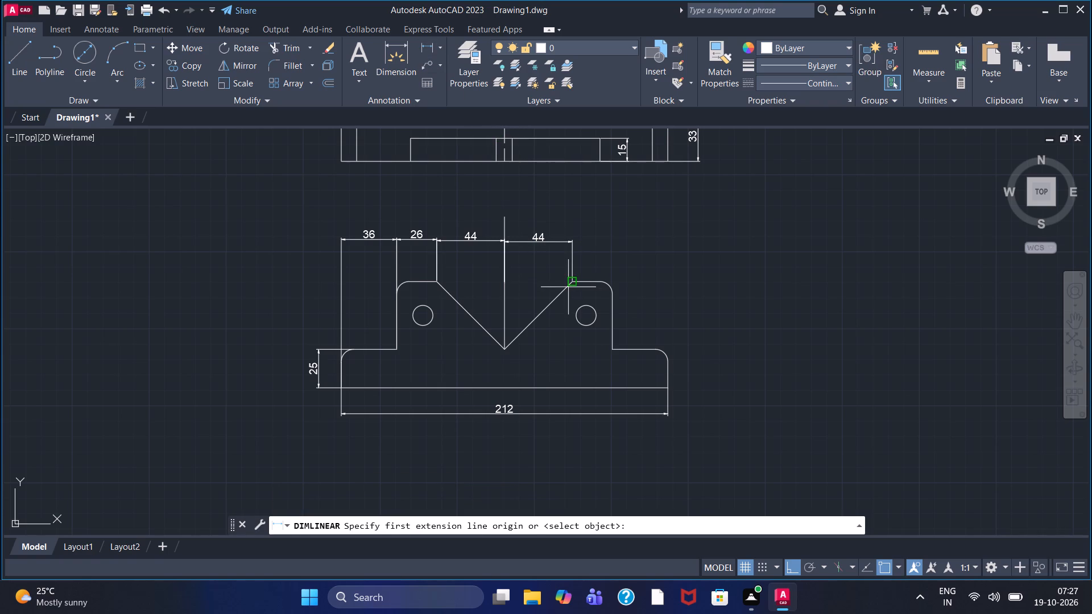
{"action": "left_click", "coordinate": [572, 284]}
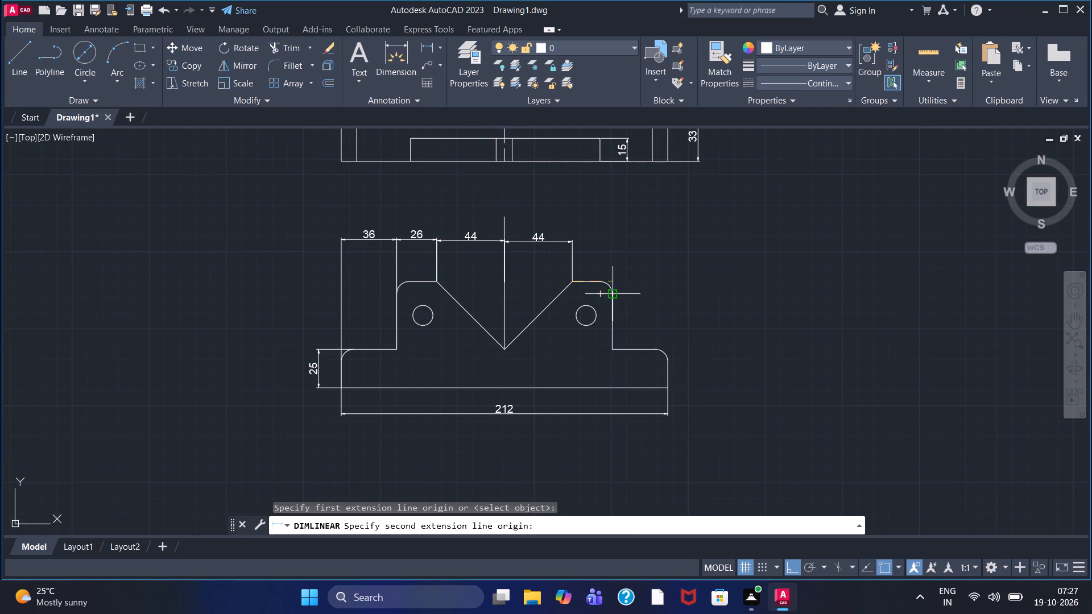
{"action": "left_click", "coordinate": [615, 293]}
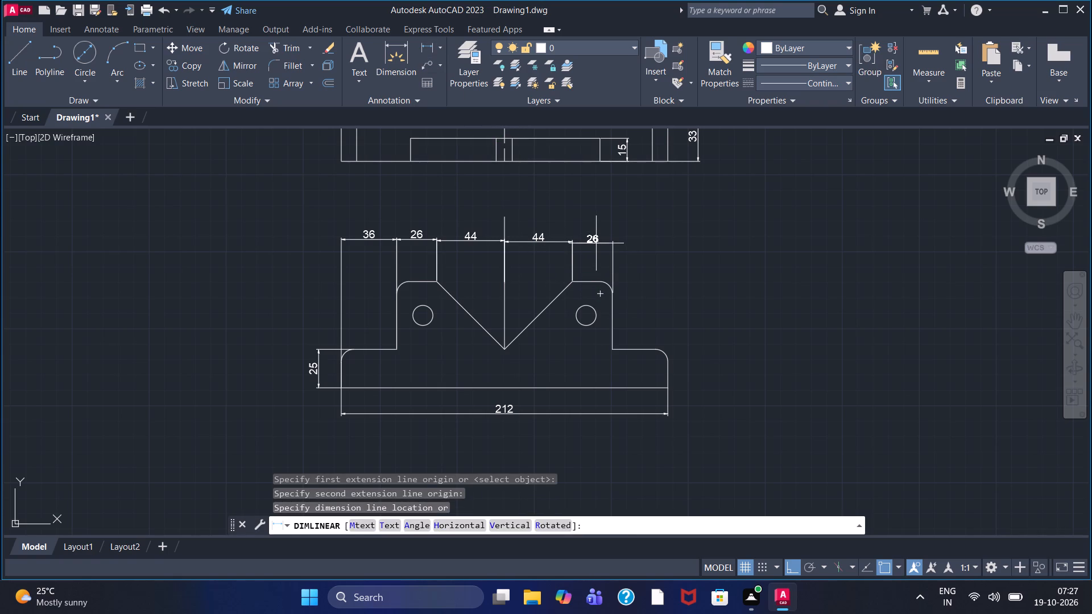
{"action": "left_click", "coordinate": [596, 243]}
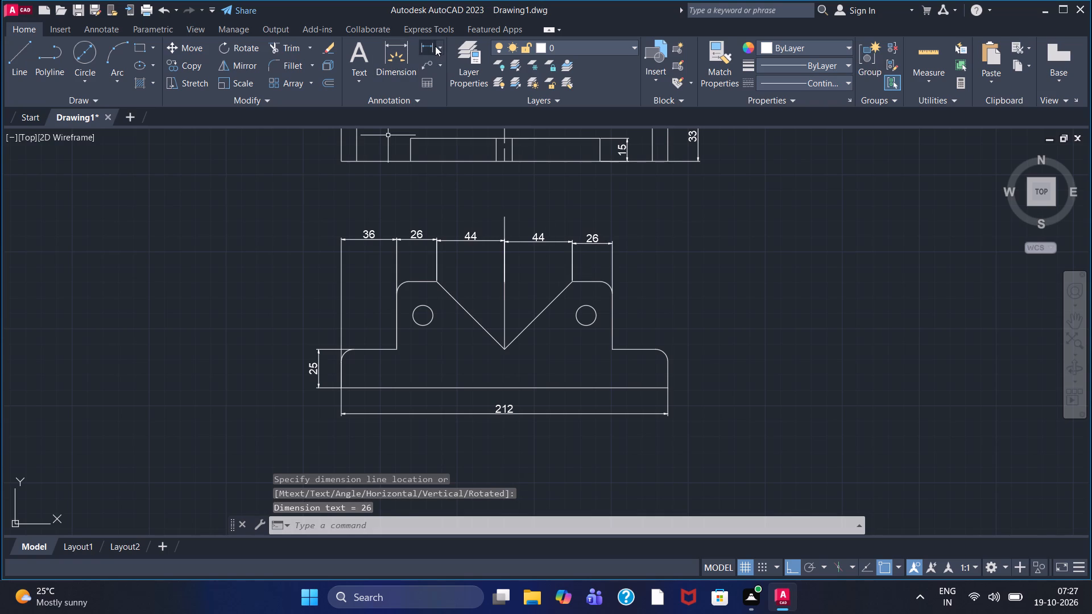
{"action": "left_click", "coordinate": [429, 44]}
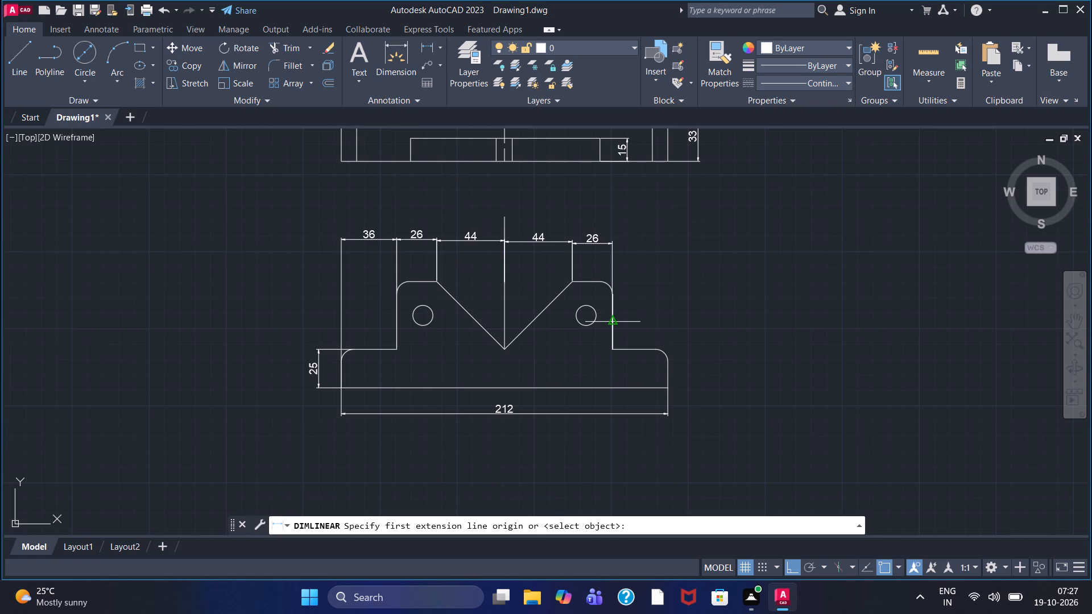
{"action": "left_click", "coordinate": [610, 324]}
{"action": "left_click", "coordinate": [671, 360]}
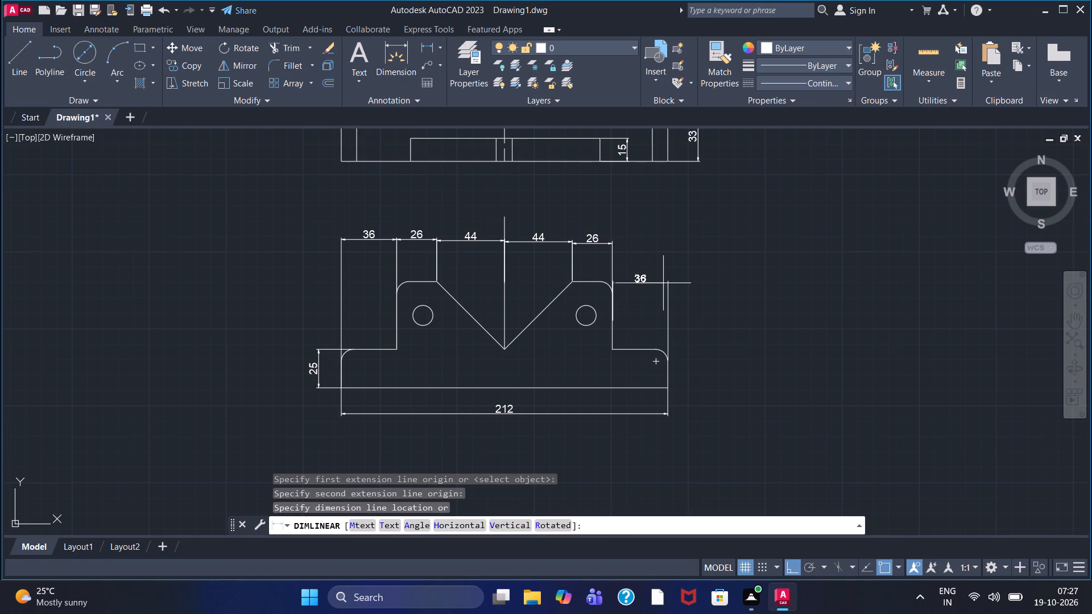
{"action": "left_click", "coordinate": [659, 244]}
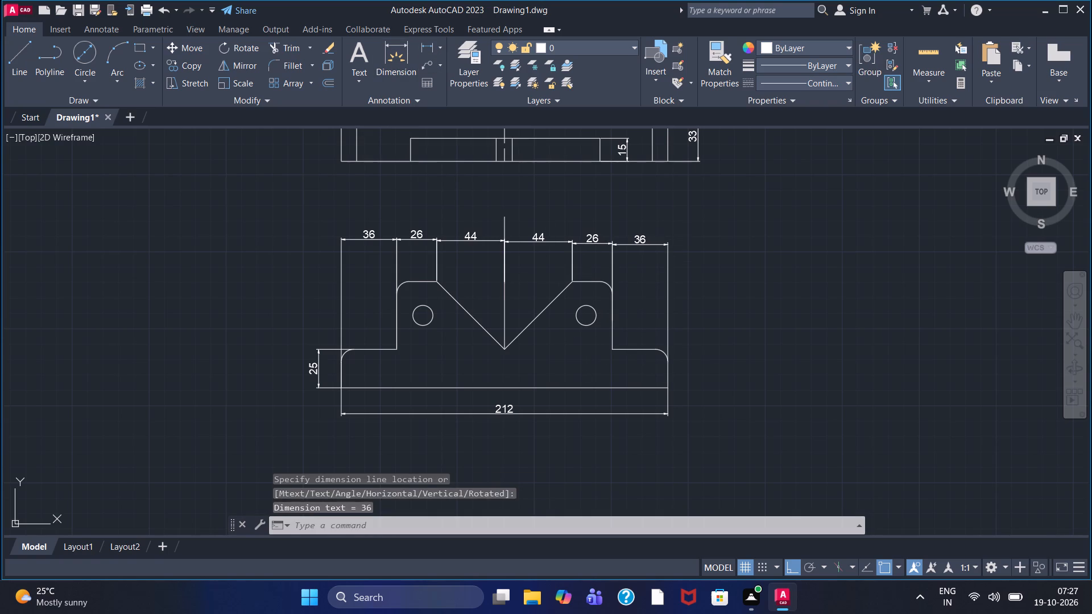
Add a vertical linear dimension for the base height on the right side of the lower view.
{"action": "left_click", "coordinate": [427, 48]}
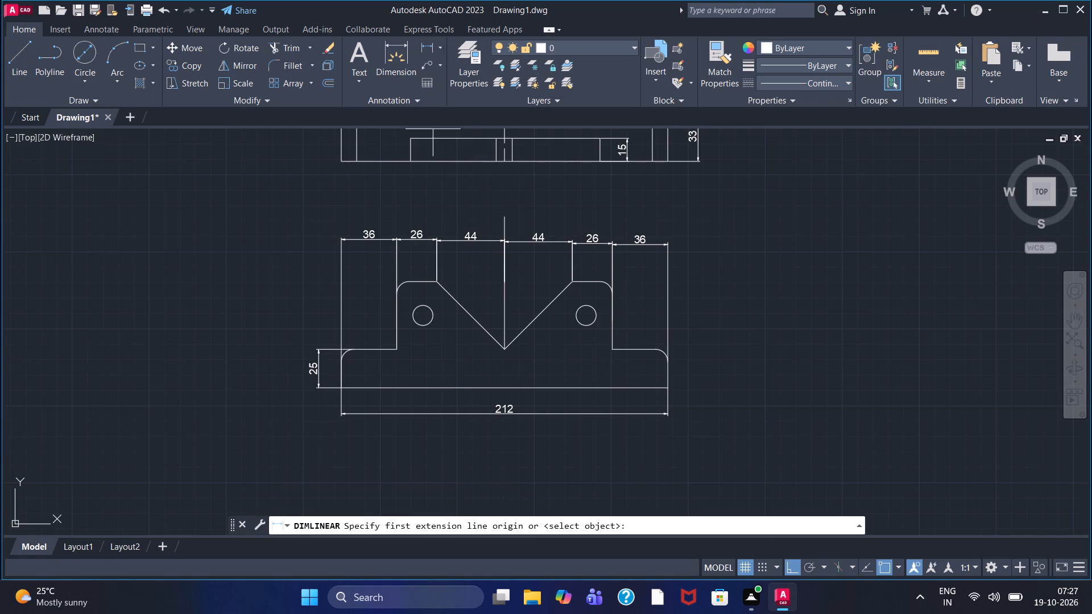
{"action": "left_click", "coordinate": [665, 390]}
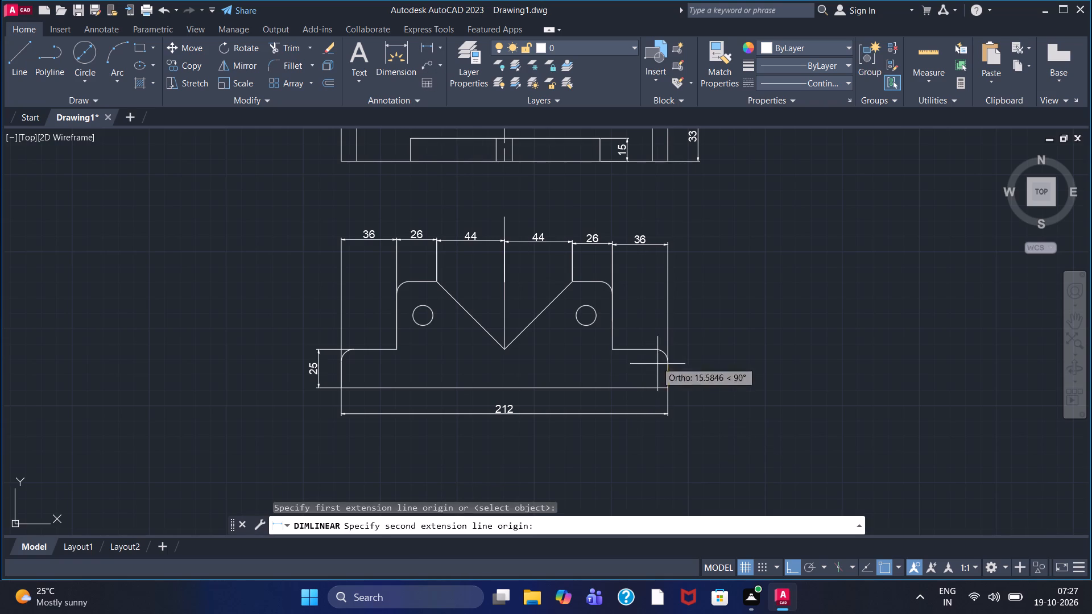
{"action": "left_click", "coordinate": [656, 351]}
{"action": "left_click", "coordinate": [713, 370]}
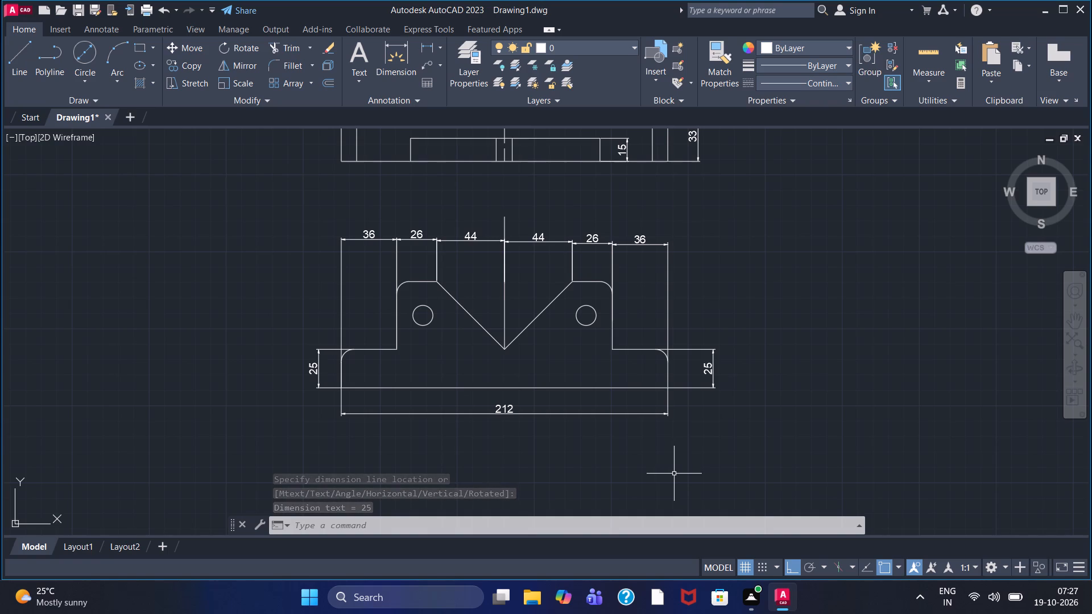
Add a diameter dimension to the hole in the right upright, with its text outside the upright's right edge.
{"action": "left_click", "coordinate": [439, 48]}
{"action": "left_click", "coordinate": [465, 211]}
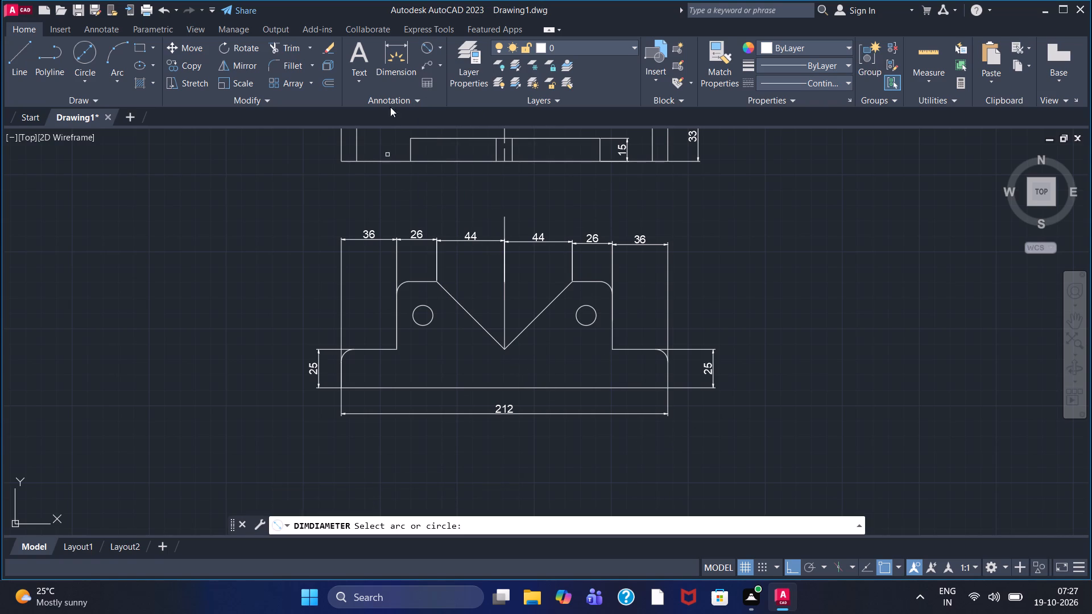
{"action": "left_click", "coordinate": [598, 317]}
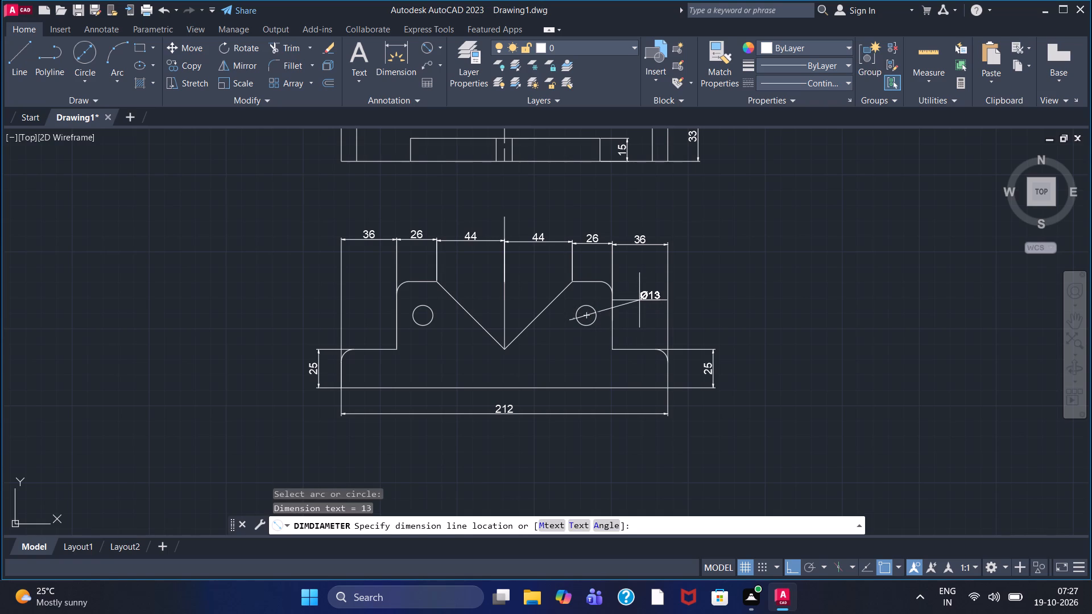
{"action": "left_click", "coordinate": [639, 300]}
Add a diameter dimension to the hole in the left upright, with its text up and to the left of the hole.
{"action": "left_click", "coordinate": [429, 45]}
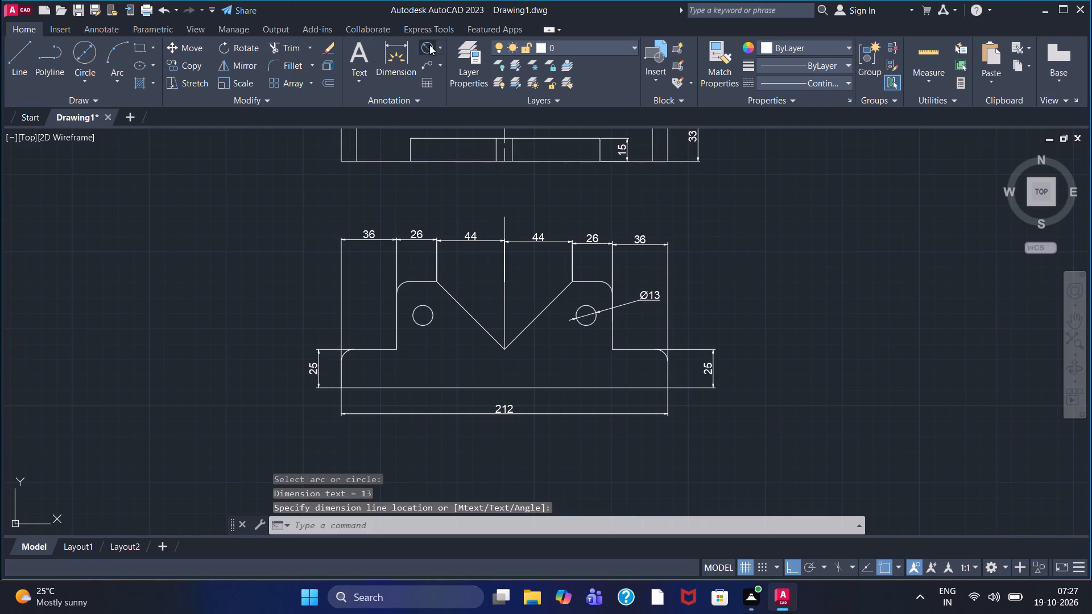
{"action": "left_click", "coordinate": [421, 306]}
{"action": "left_click", "coordinate": [384, 294]}
{"action": "scroll", "coordinate": [443, 340], "scroll_direction": "down", "scroll_amount": 1}
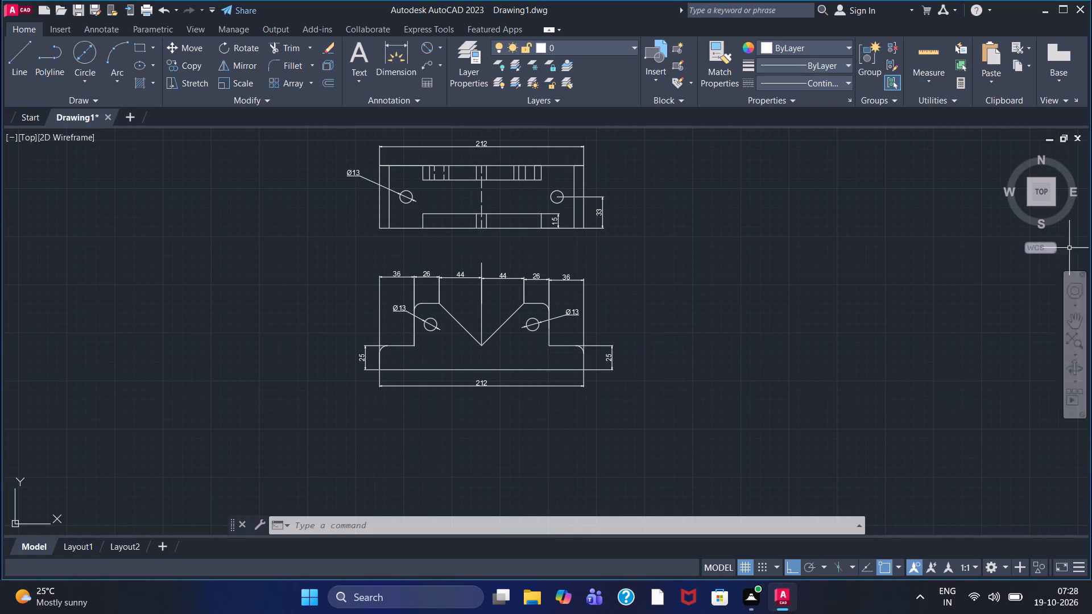
Set the current linetype to the dashed ACAD_ISO02W100.
{"action": "left_click", "coordinate": [820, 86]}
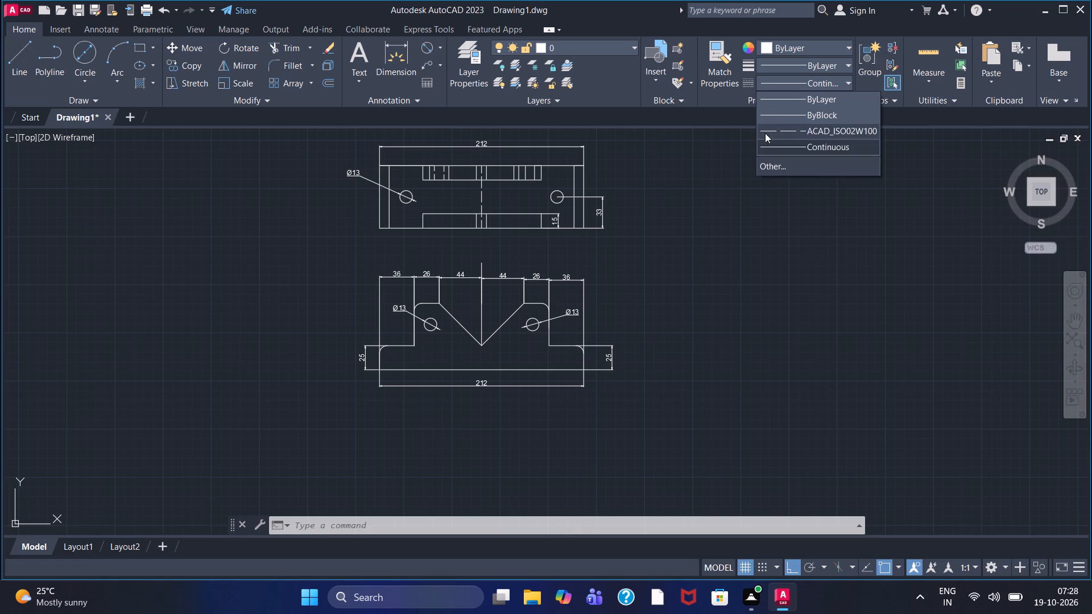
{"action": "left_click", "coordinate": [792, 128]}
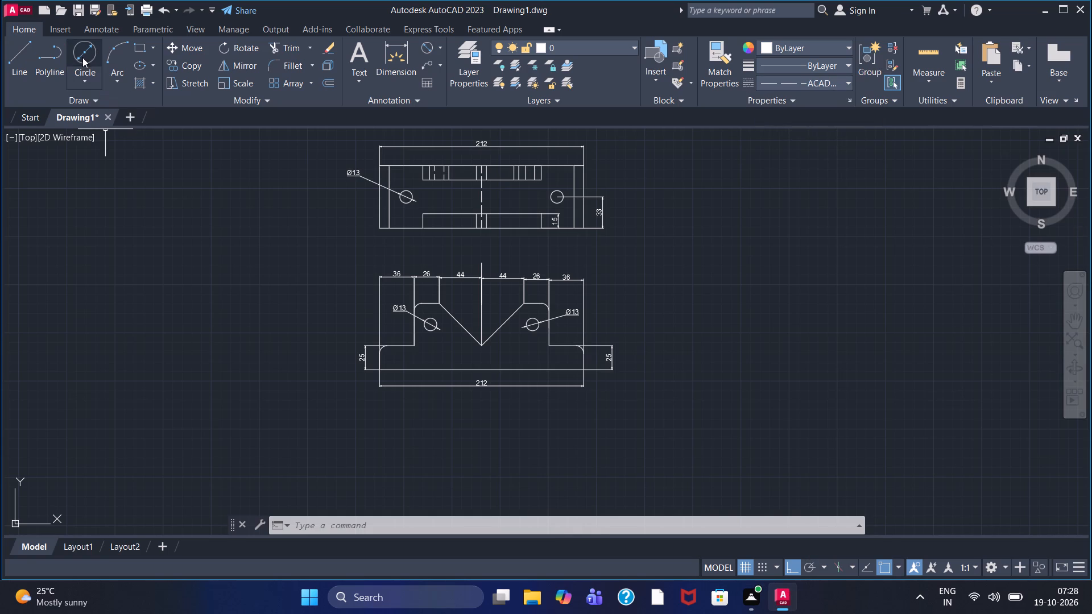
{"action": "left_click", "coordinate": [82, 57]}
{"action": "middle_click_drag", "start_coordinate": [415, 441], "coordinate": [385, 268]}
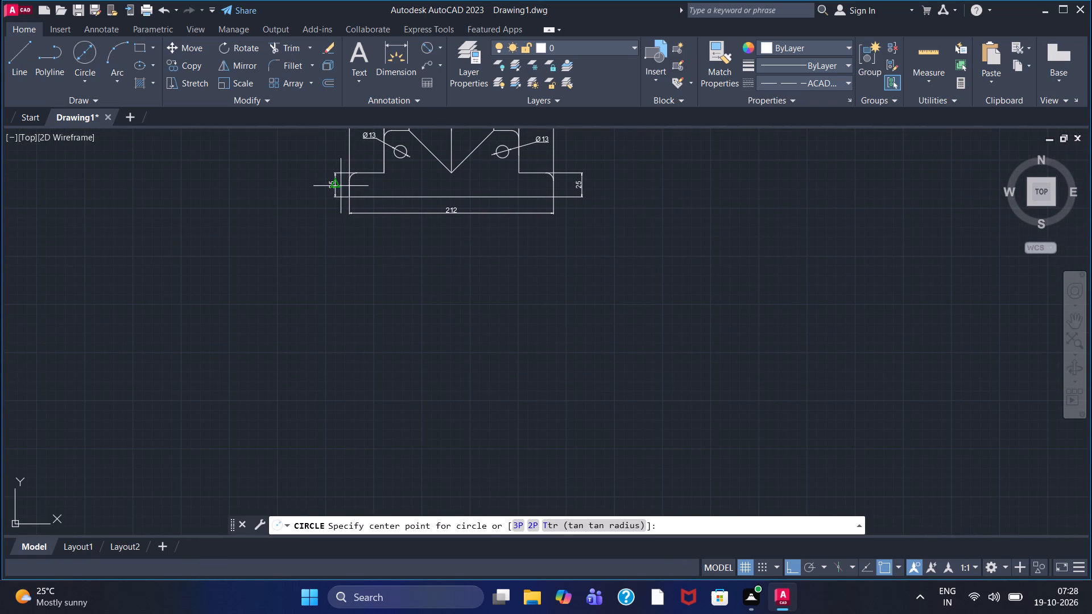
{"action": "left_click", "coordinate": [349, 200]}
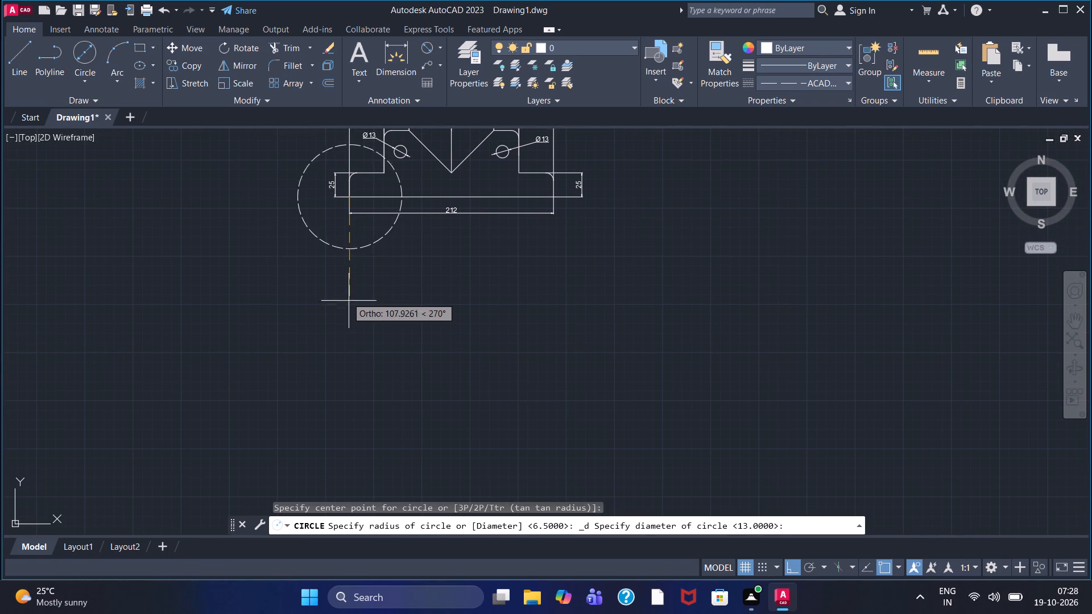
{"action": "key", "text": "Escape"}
Draw a dashed vertical line straight down from the lower-left corner of the V-notched view's base, ending well below the 212 dimension.
{"action": "left_click", "coordinate": [13, 60]}
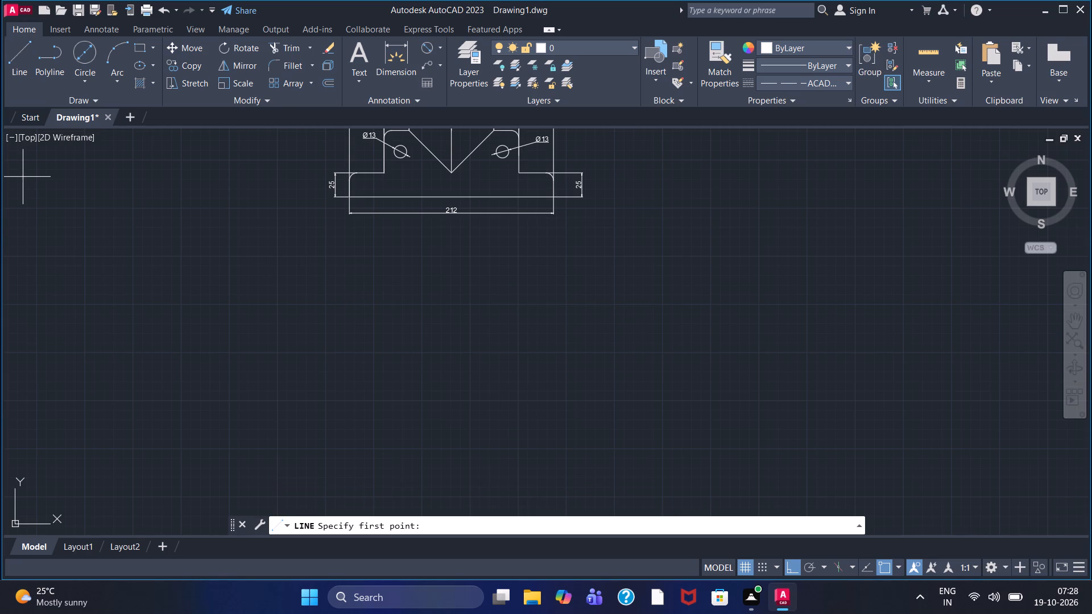
{"action": "left_click", "coordinate": [349, 200]}
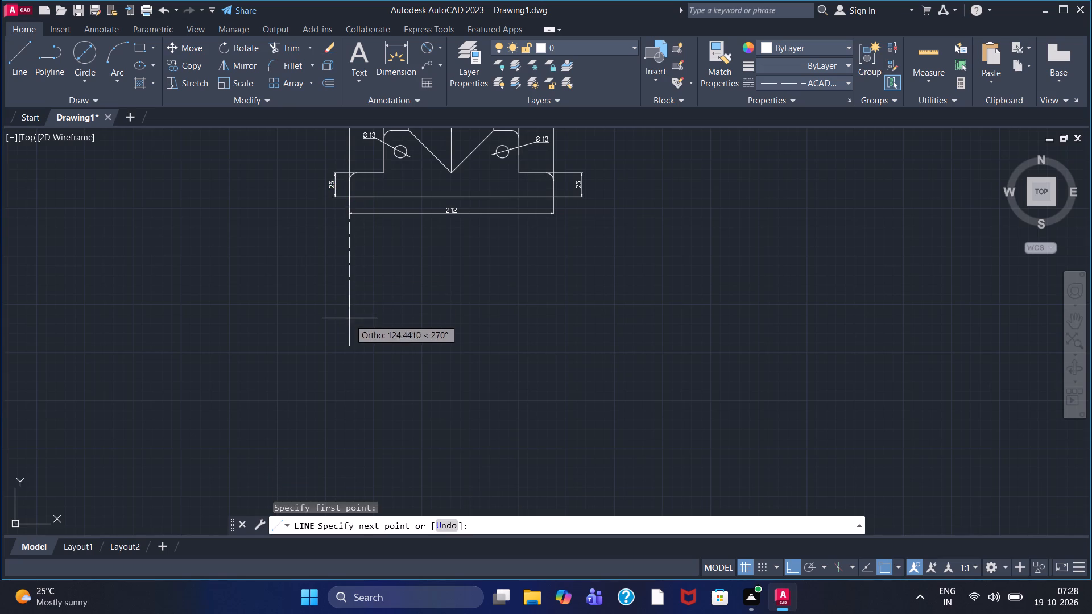
{"action": "left_click", "coordinate": [349, 308]}
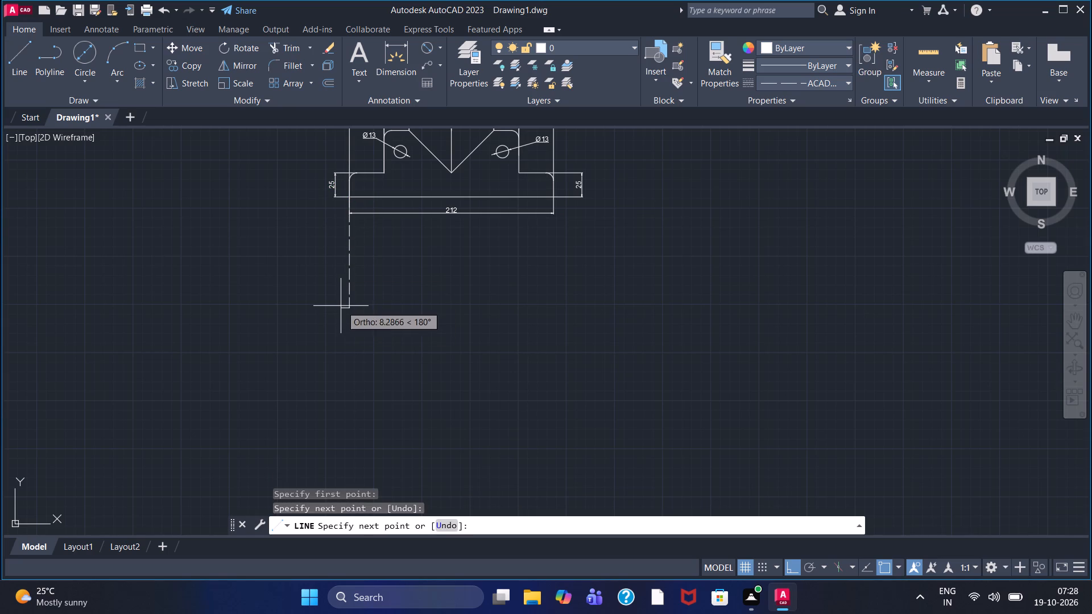
{"action": "right_click", "coordinate": [338, 305]}
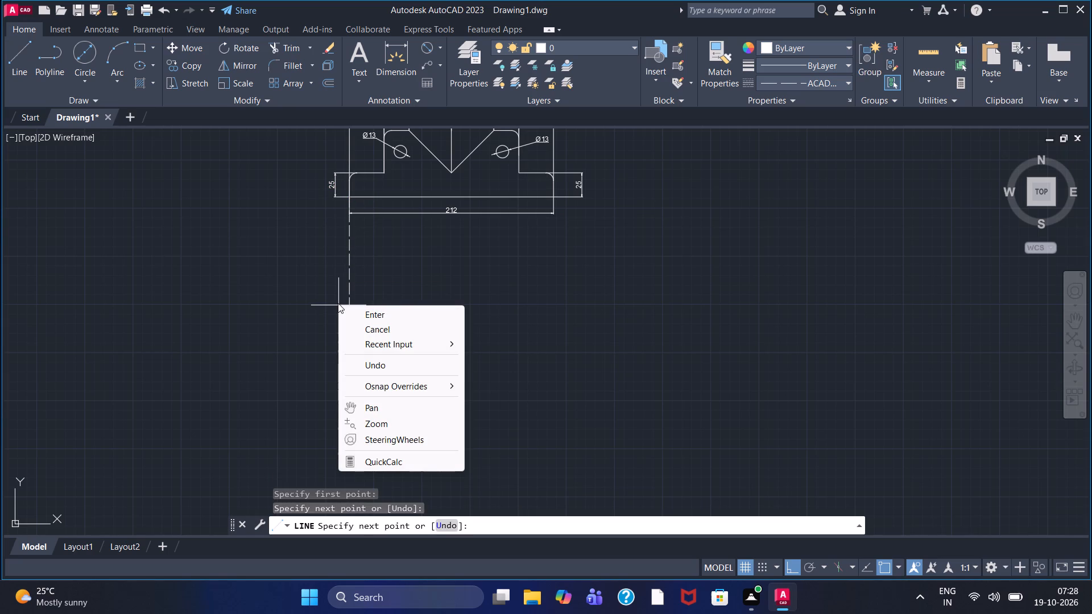
{"action": "left_click", "coordinate": [362, 310]}
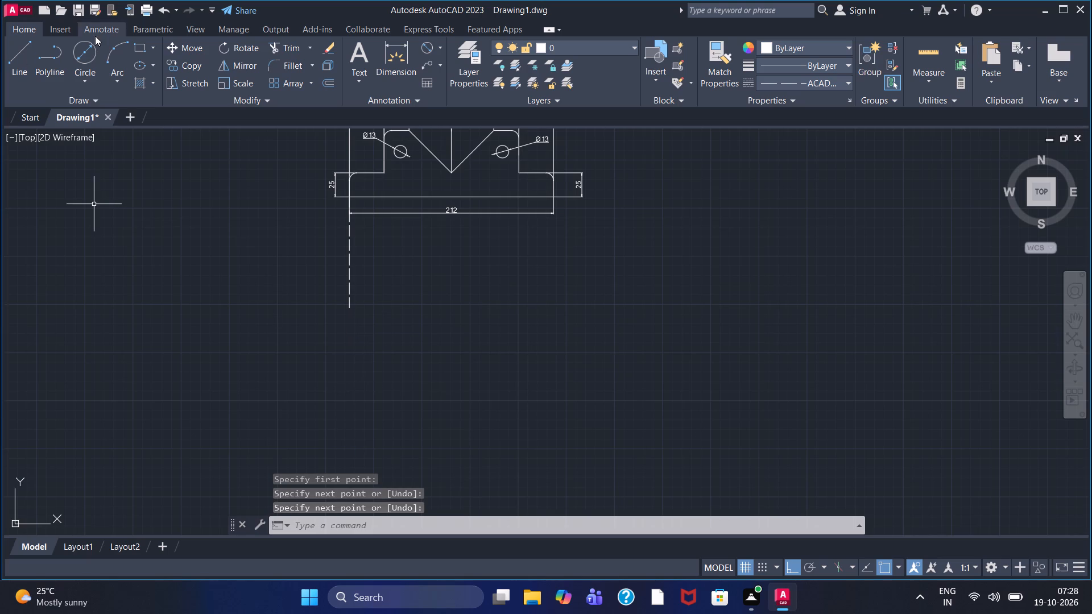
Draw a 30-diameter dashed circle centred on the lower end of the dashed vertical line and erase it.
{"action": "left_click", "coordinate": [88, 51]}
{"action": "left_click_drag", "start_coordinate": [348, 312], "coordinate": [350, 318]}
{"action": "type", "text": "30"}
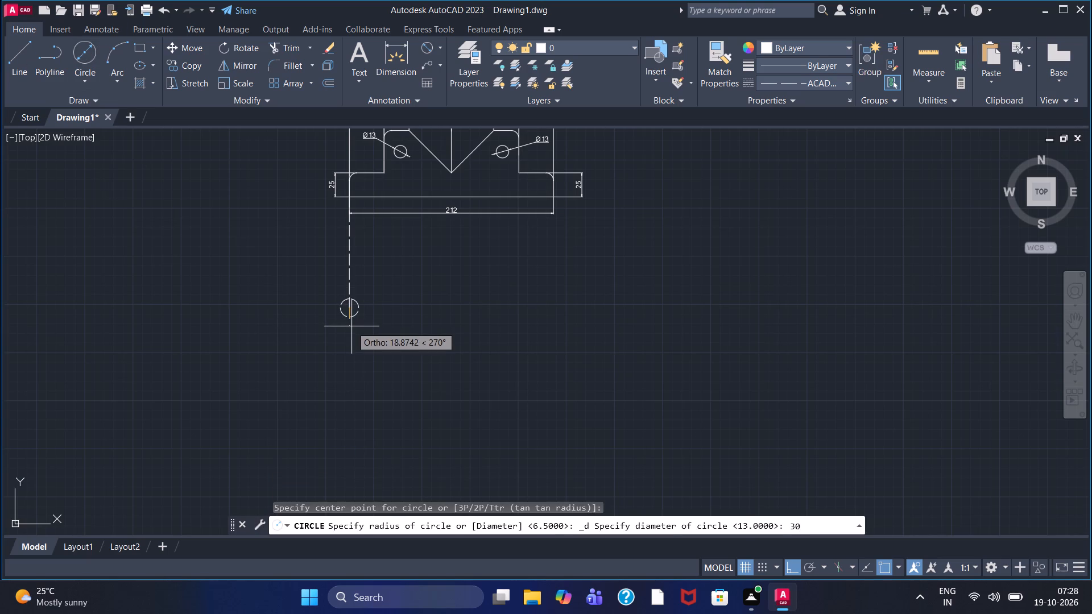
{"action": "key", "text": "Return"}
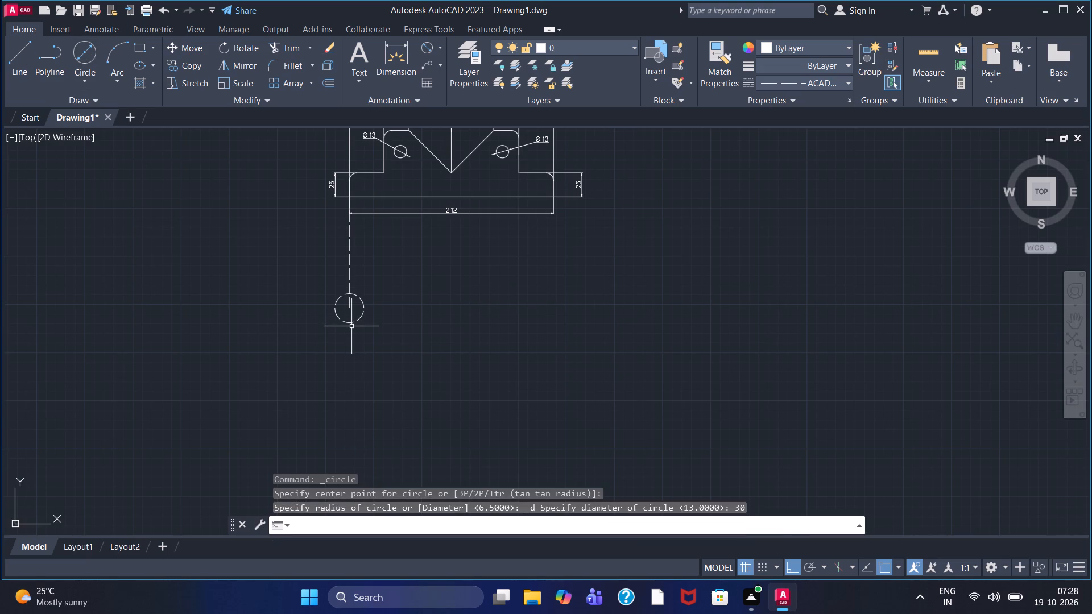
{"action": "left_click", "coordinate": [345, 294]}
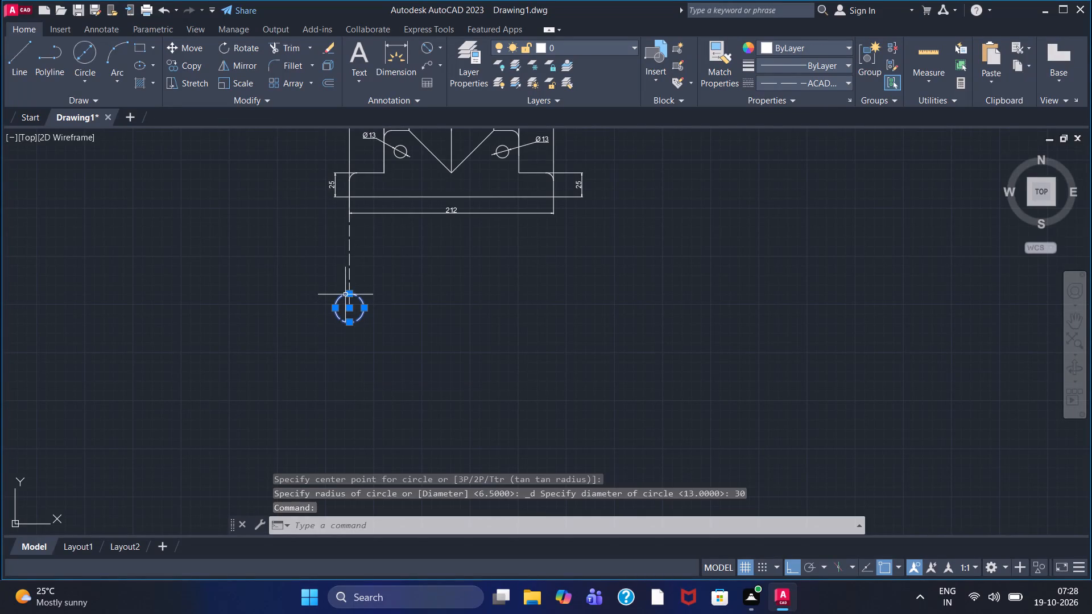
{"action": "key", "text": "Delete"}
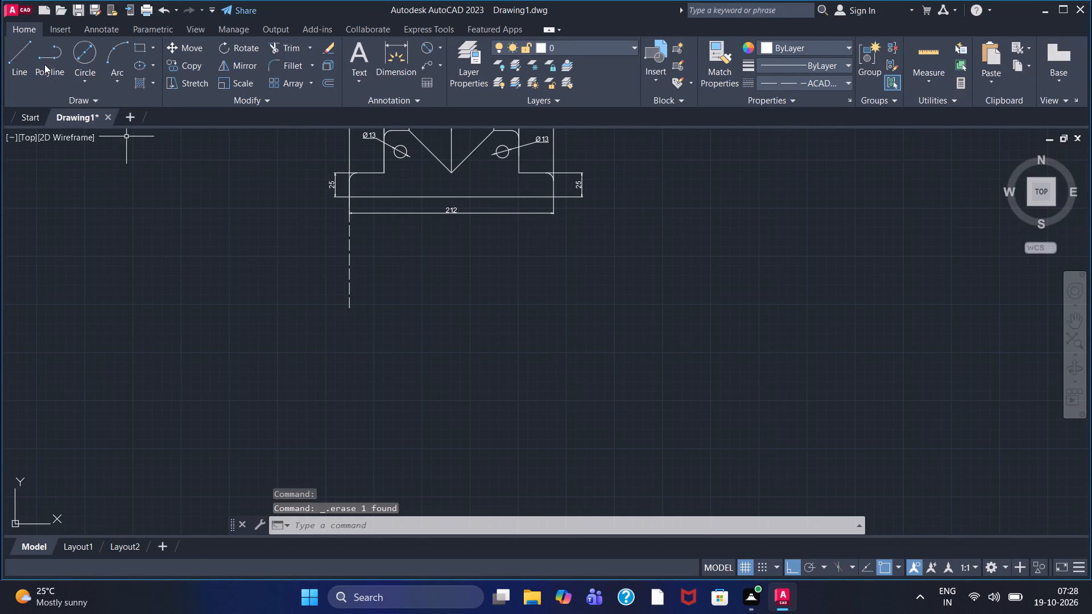
Draw a horizontal dashed line crossing the dashed vertical line below the 212 dimension, as a trimming boundary.
{"action": "left_click", "coordinate": [20, 56]}
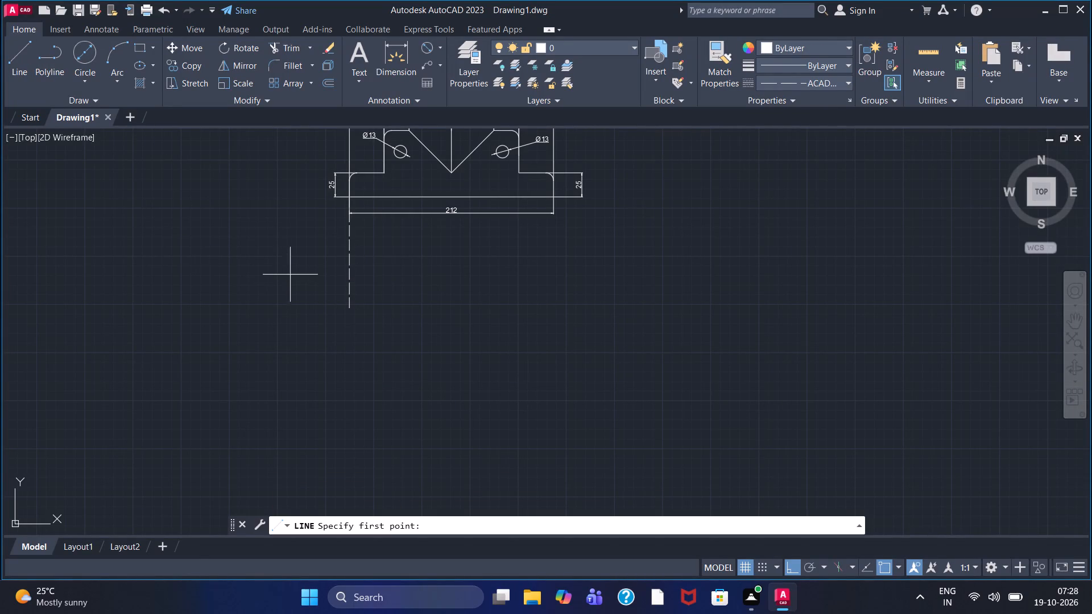
{"action": "left_click", "coordinate": [322, 262]}
{"action": "left_click", "coordinate": [424, 258]}
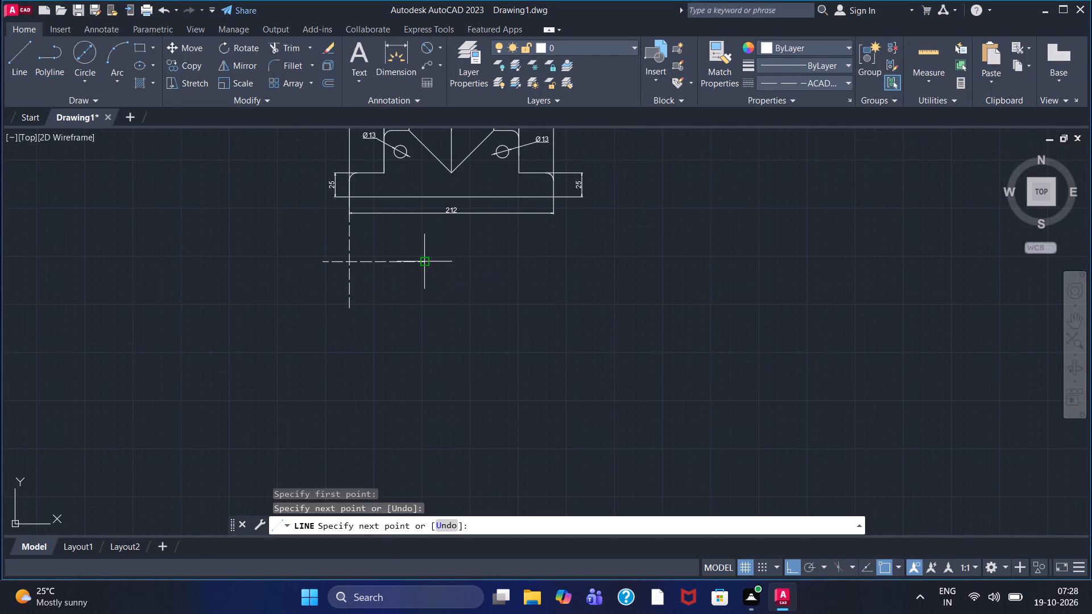
{"action": "right_click", "coordinate": [424, 258]}
{"action": "left_click", "coordinate": [459, 265]}
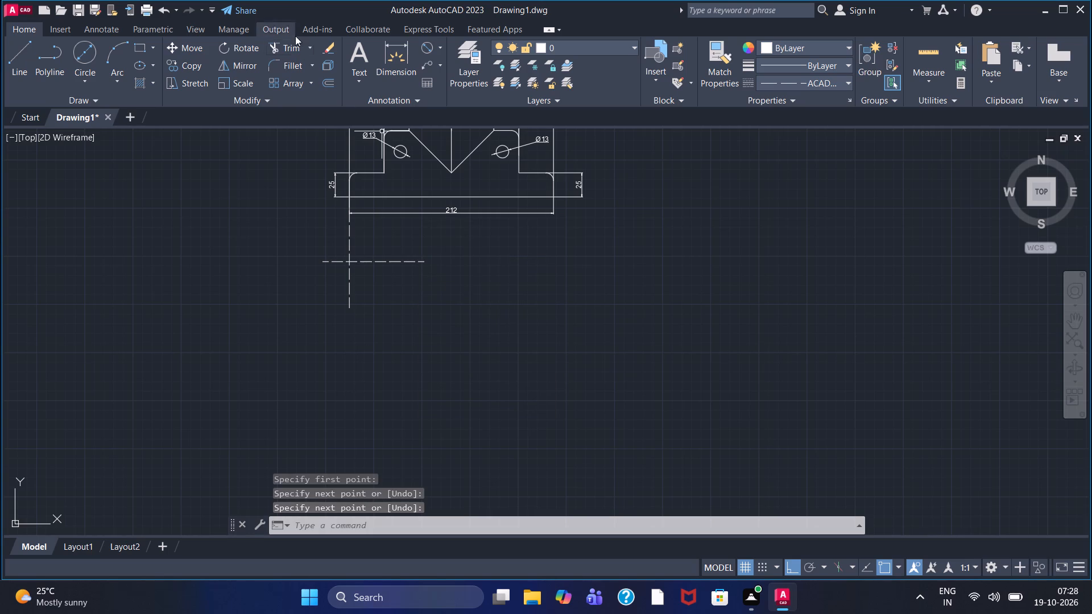
Trim off the vertical line's part below the crossing and remove both pieces of the horizontal line.
{"action": "left_click", "coordinate": [290, 42]}
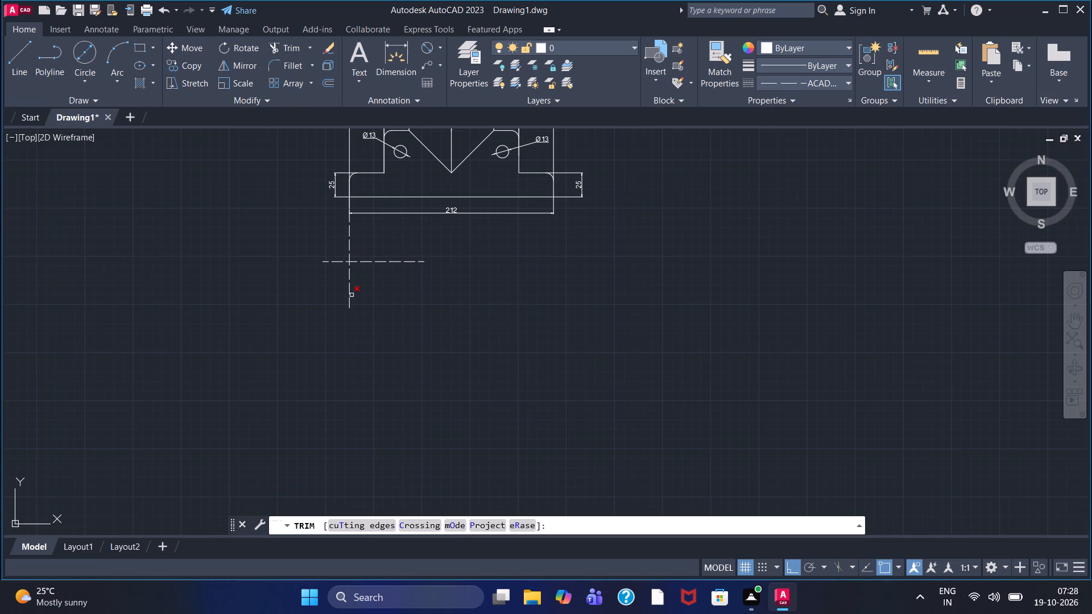
{"action": "left_click", "coordinate": [348, 293]}
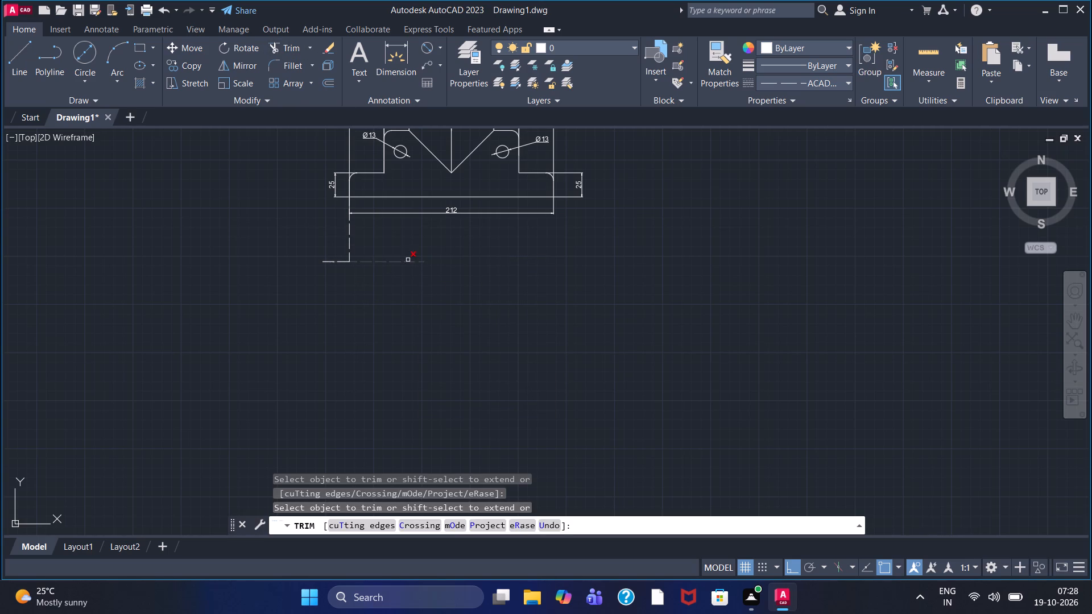
{"action": "left_click", "coordinate": [408, 260]}
{"action": "left_click", "coordinate": [336, 263]}
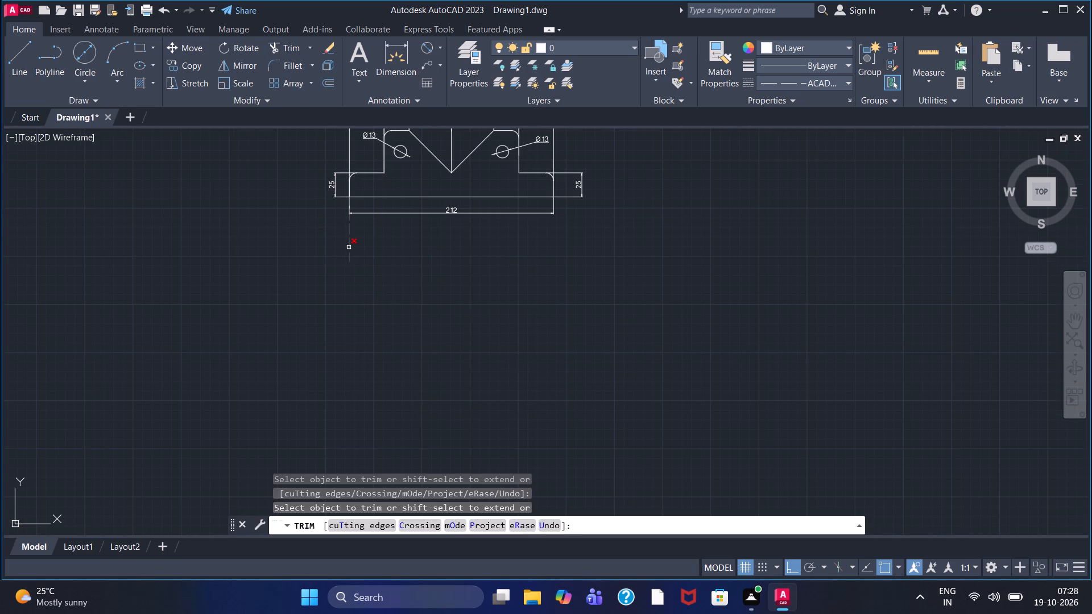
Draw a dashed circle of diameter 30 centred on the lower end of the shortened vertical line.
{"action": "scroll", "coordinate": [349, 247], "scroll_direction": "up", "scroll_amount": 1}
{"action": "left_click", "coordinate": [79, 54]}
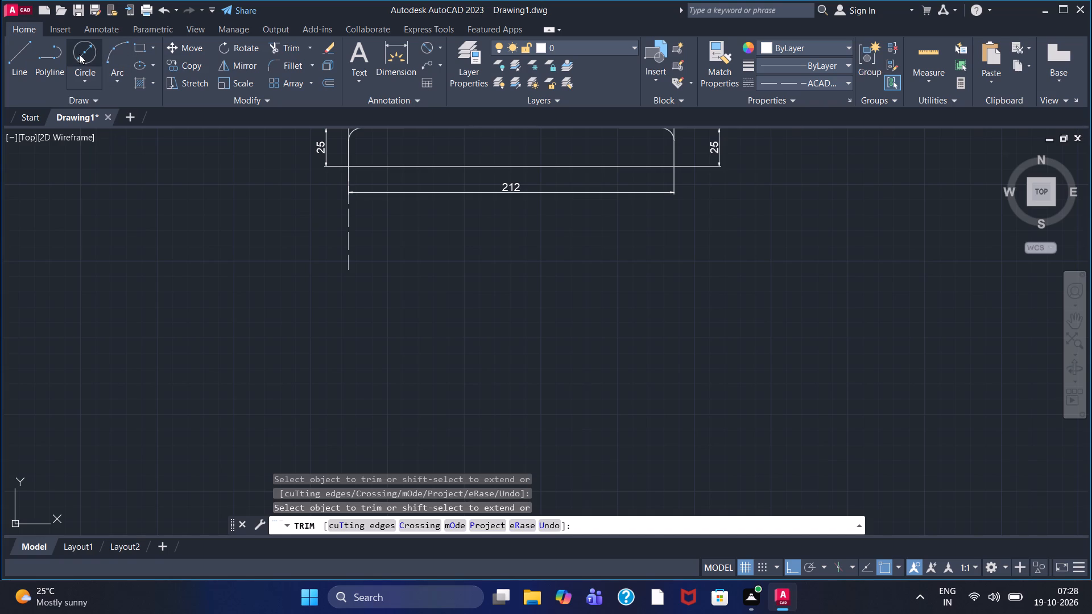
{"action": "left_click", "coordinate": [350, 271]}
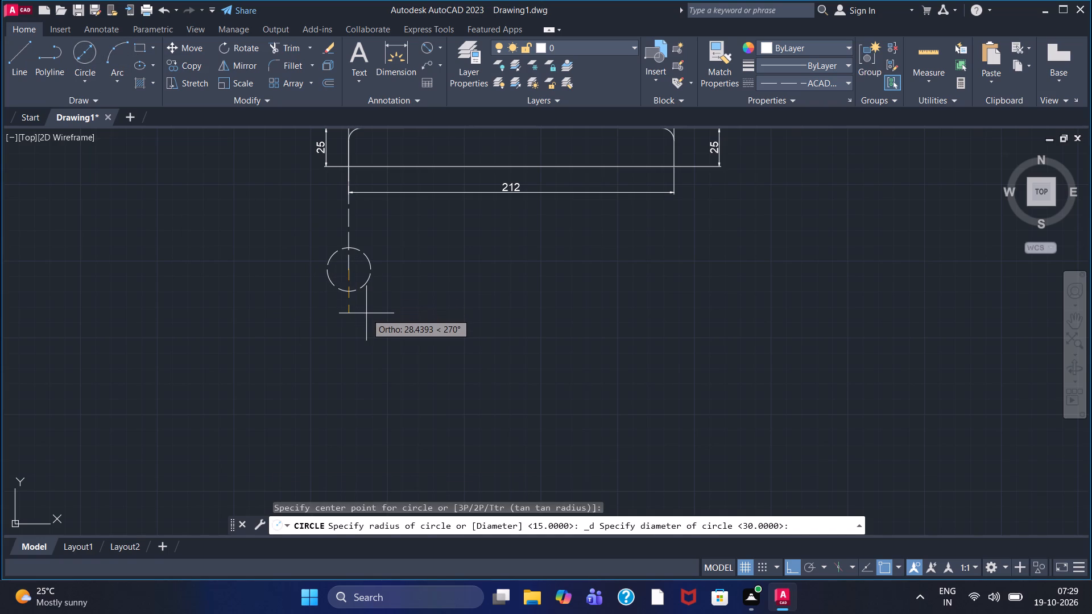
{"action": "type", "text": "30"}
{"action": "key", "text": "Return"}
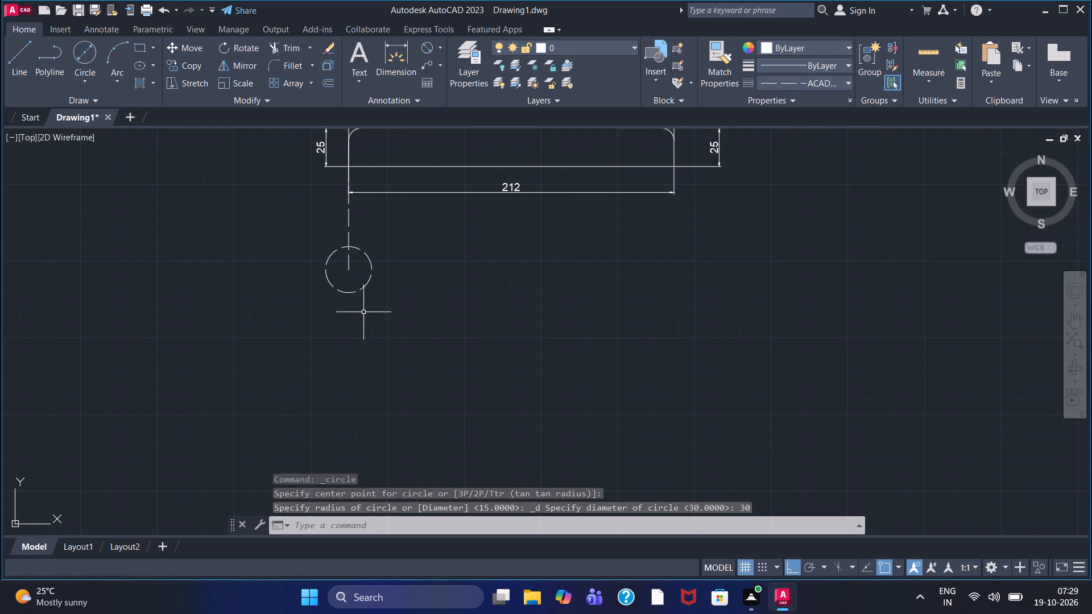
Draw a horizontal dashed line 95.6 long to the right, starting from the left quadrant of the 30-diameter circle.
{"action": "scroll", "coordinate": [351, 276], "scroll_direction": "up", "scroll_amount": 2}
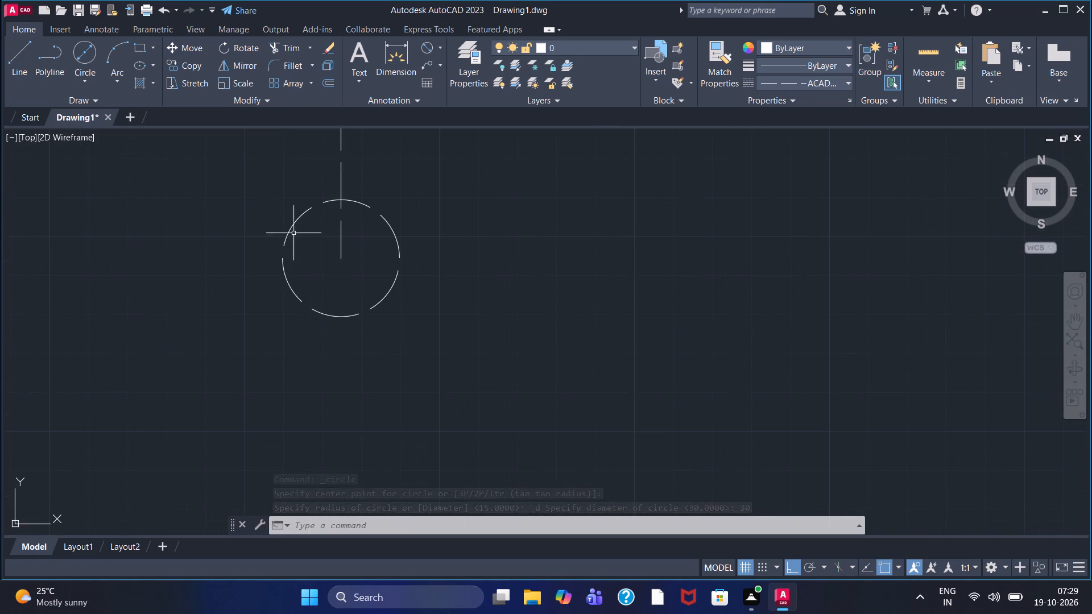
{"action": "left_click", "coordinate": [23, 67]}
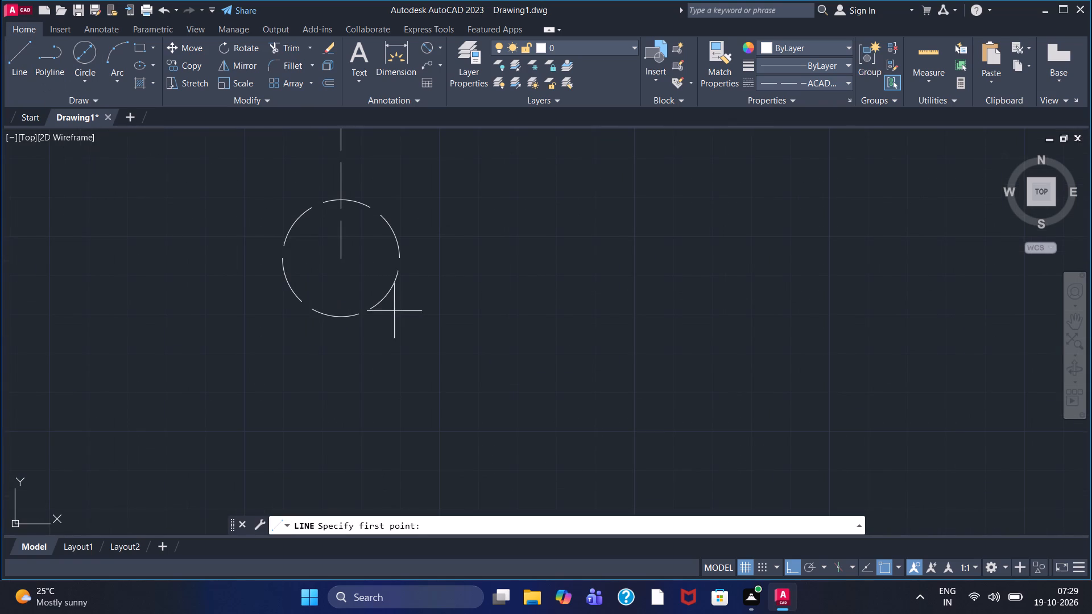
{"action": "left_click", "coordinate": [285, 260]}
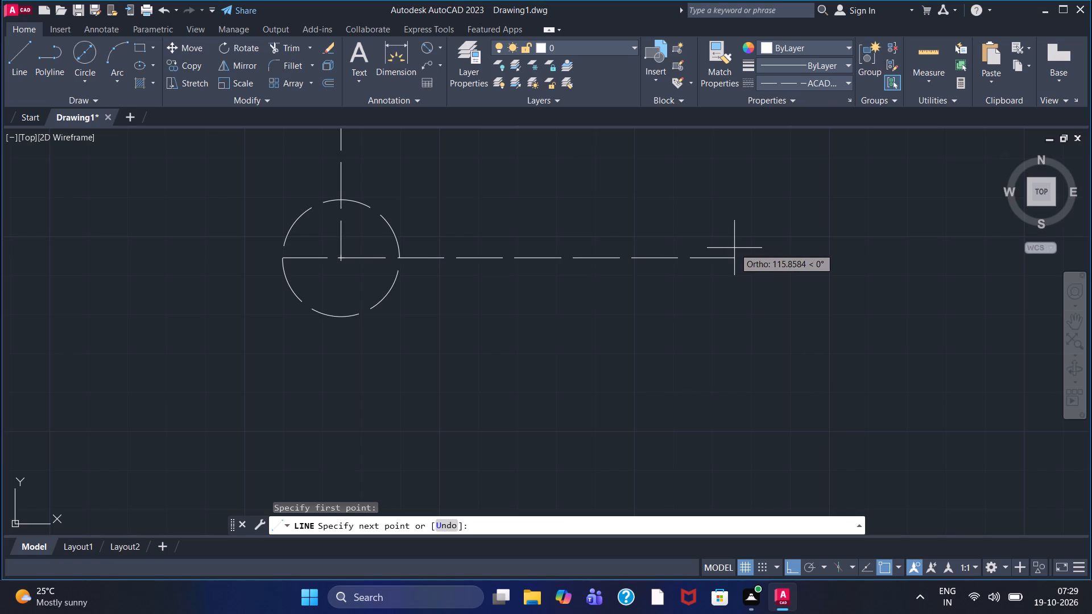
{"action": "key", "text": "9"}
{"action": "type", "text": "5."}
{"action": "key", "text": "6"}
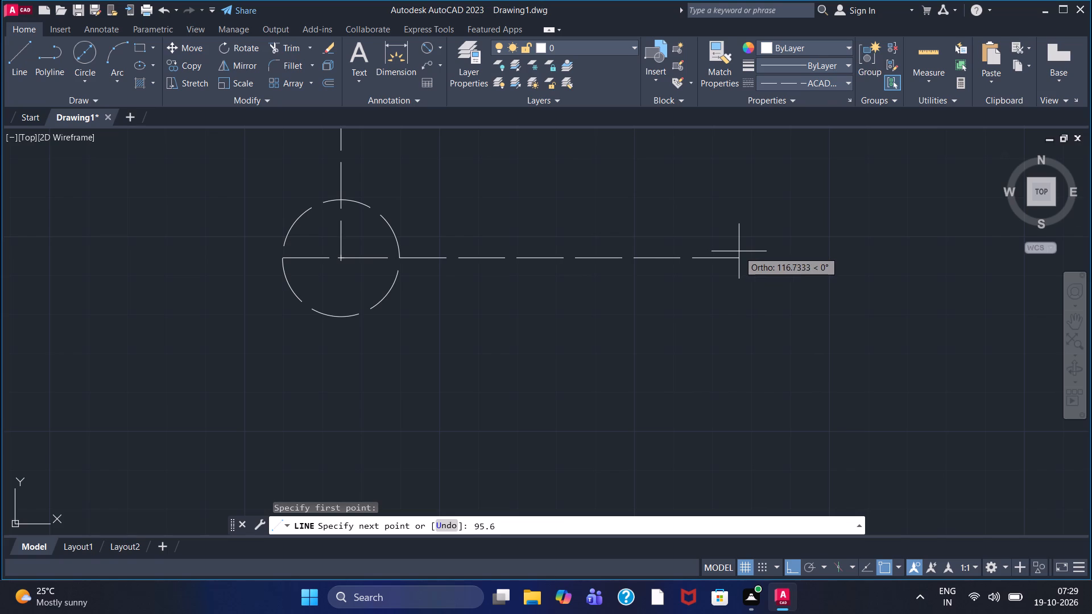
{"action": "key", "text": "Return"}
{"action": "right_click", "coordinate": [643, 212]}
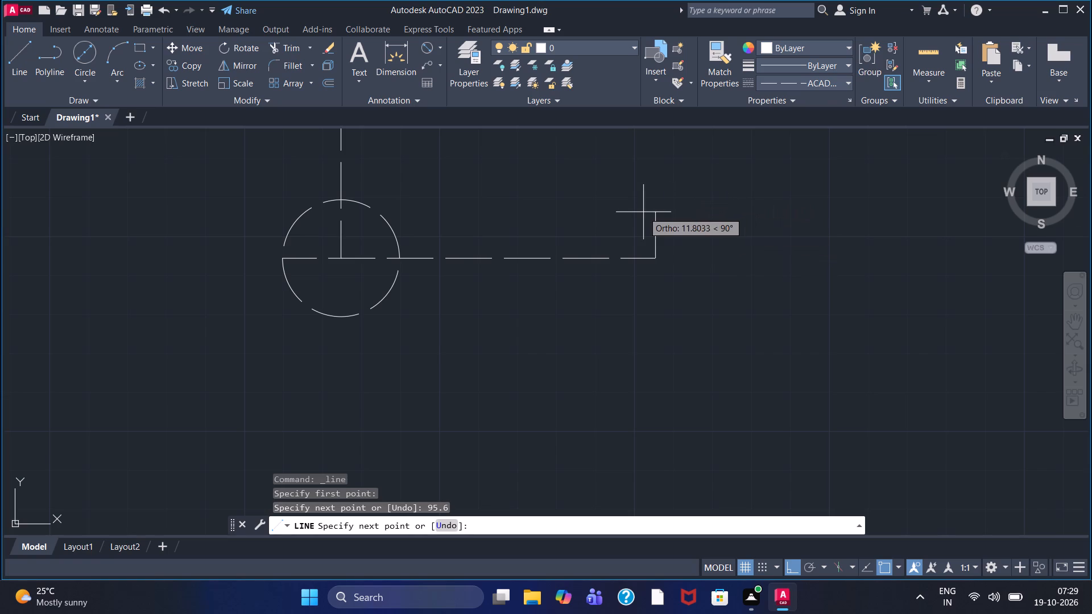
{"action": "left_click", "coordinate": [664, 222]}
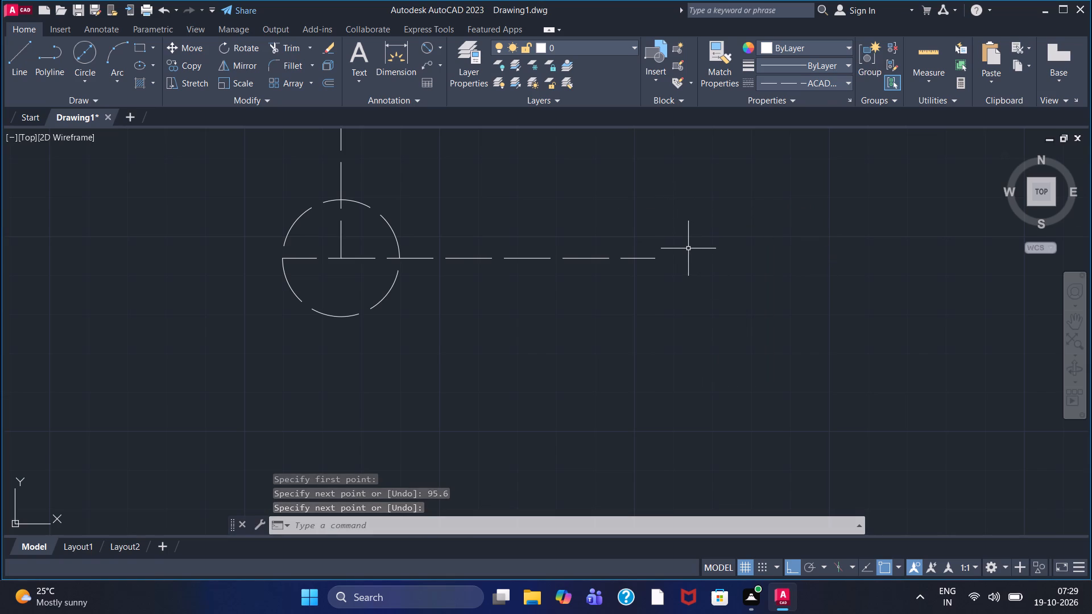
Draw a circle of diameter 24 with the Continuous linetype, centred on the right end of the 95.6 line.
{"action": "left_click", "coordinate": [818, 82]}
{"action": "left_click", "coordinate": [817, 142]}
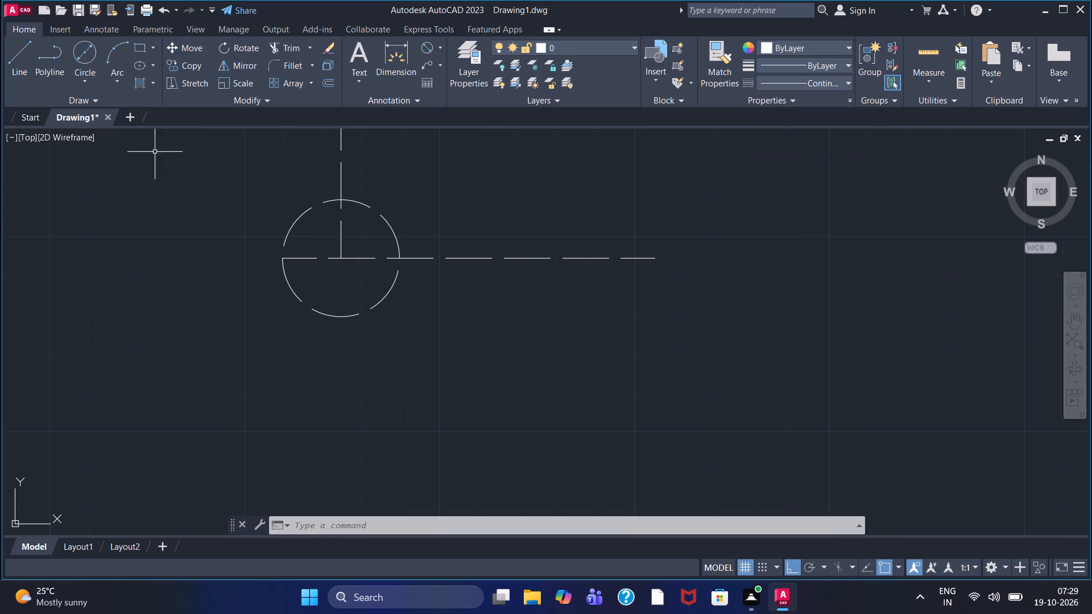
{"action": "left_click", "coordinate": [90, 52]}
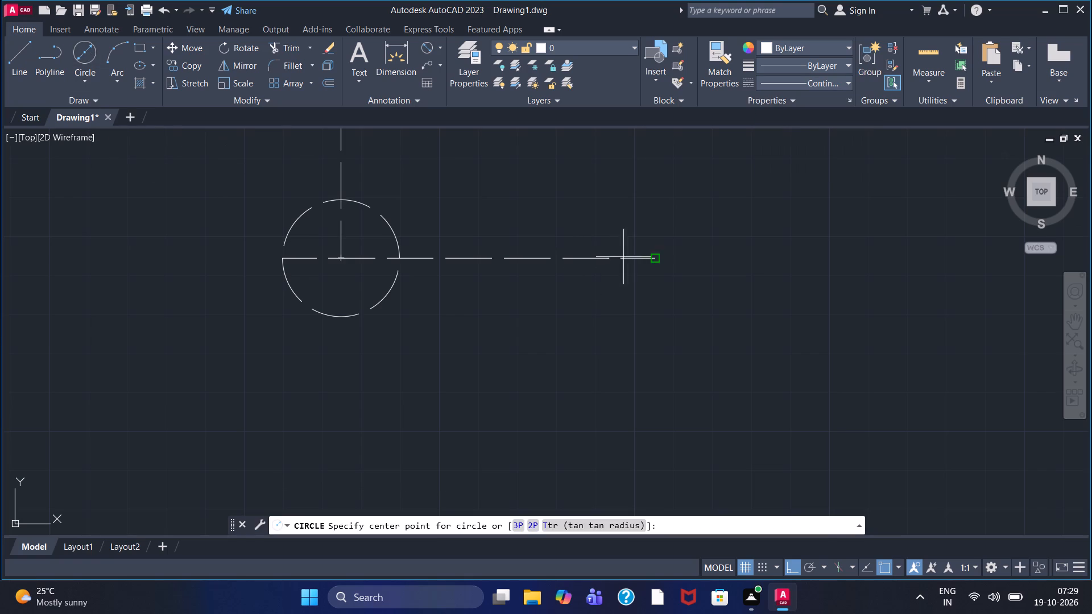
{"action": "left_click", "coordinate": [655, 256]}
{"action": "type", "text": "243"}
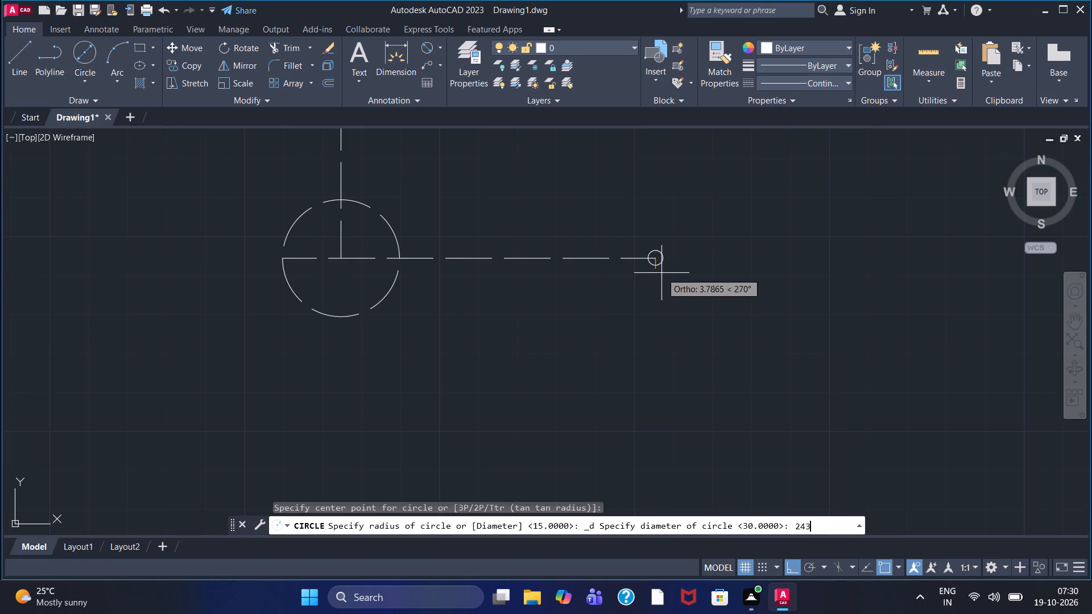
{"action": "key", "text": "BackSpace"}
{"action": "key", "text": "Return"}
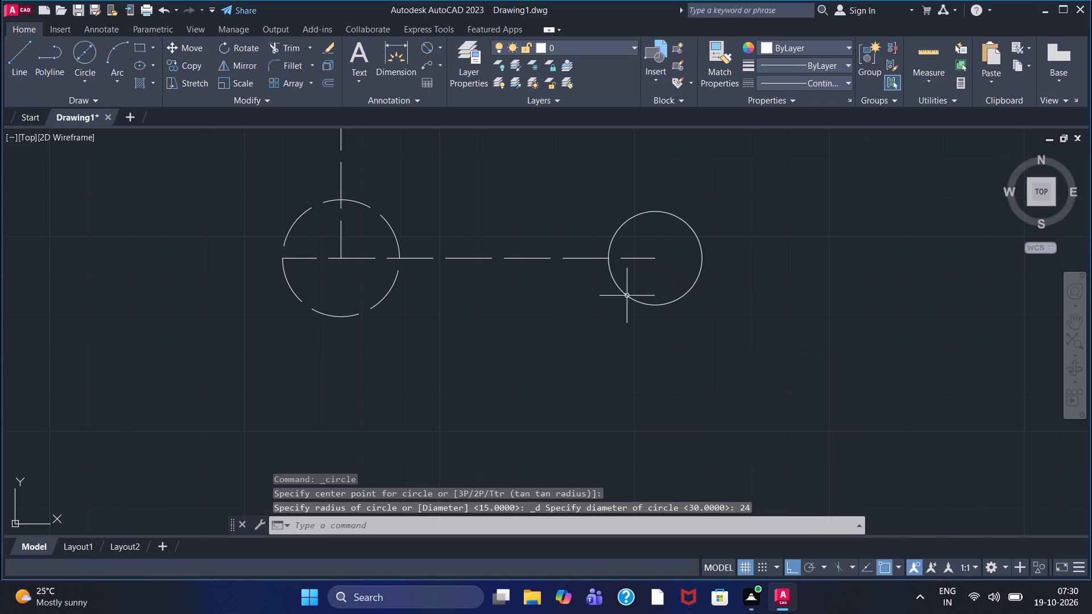
Draw two horizontal lines from the top and bottom quadrants of the 24-diameter circle leftwards past the 30-diameter dashed circle.
{"action": "left_click", "coordinate": [24, 60]}
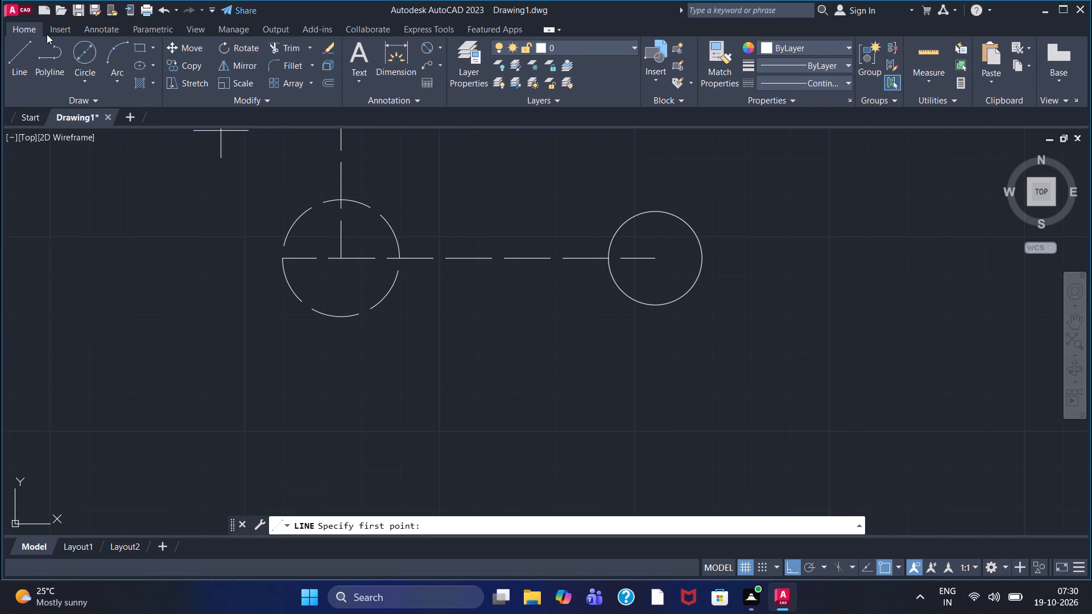
{"action": "left_click", "coordinate": [657, 210]}
{"action": "left_click", "coordinate": [230, 219]}
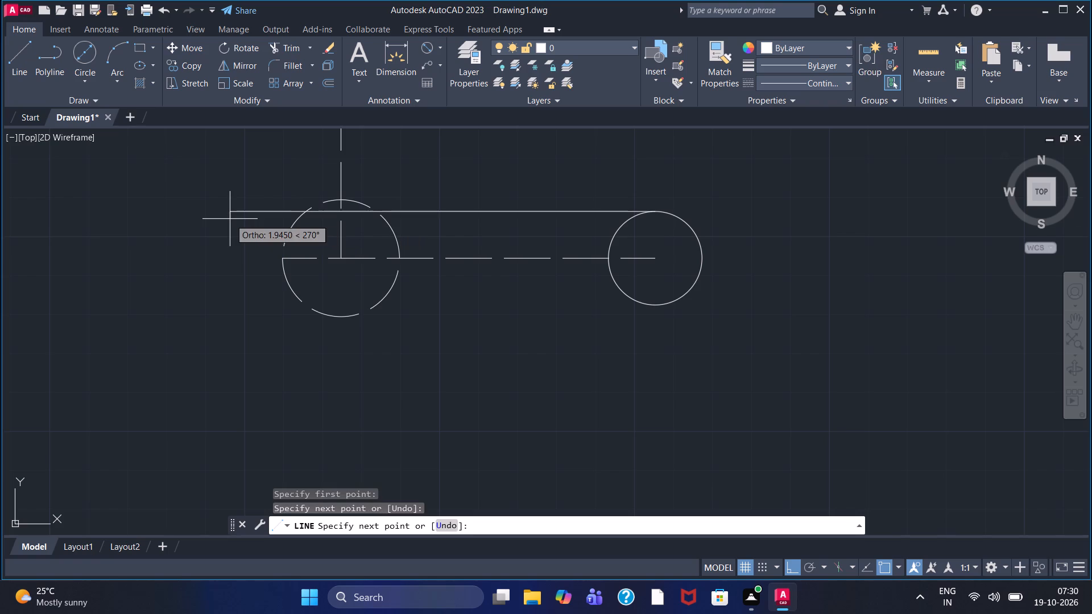
{"action": "right_click", "coordinate": [230, 219]}
{"action": "left_click", "coordinate": [234, 224]}
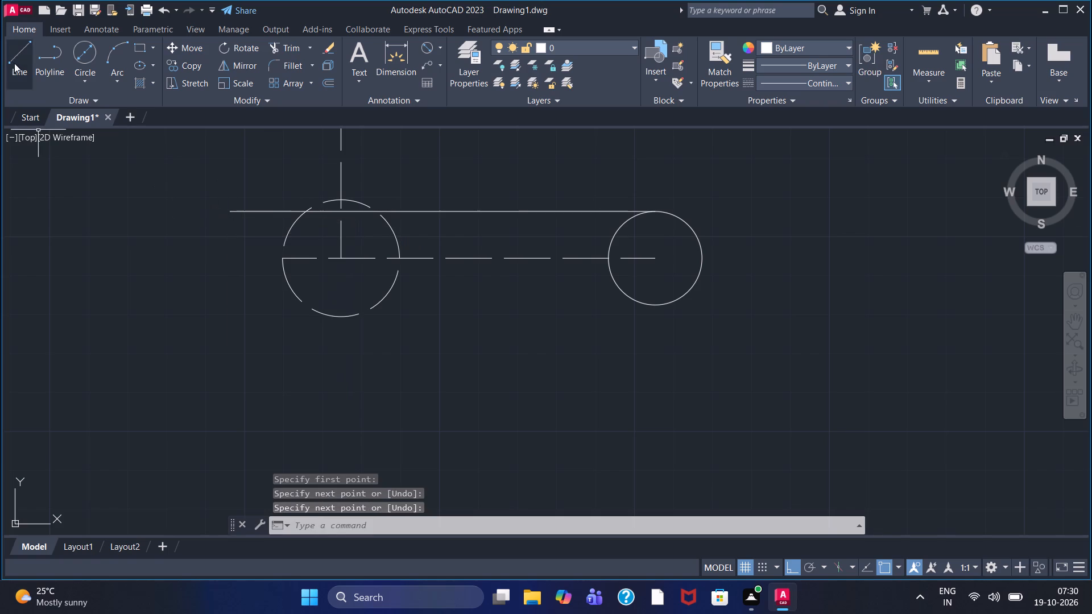
{"action": "left_click", "coordinate": [16, 64]}
{"action": "left_click", "coordinate": [660, 304]}
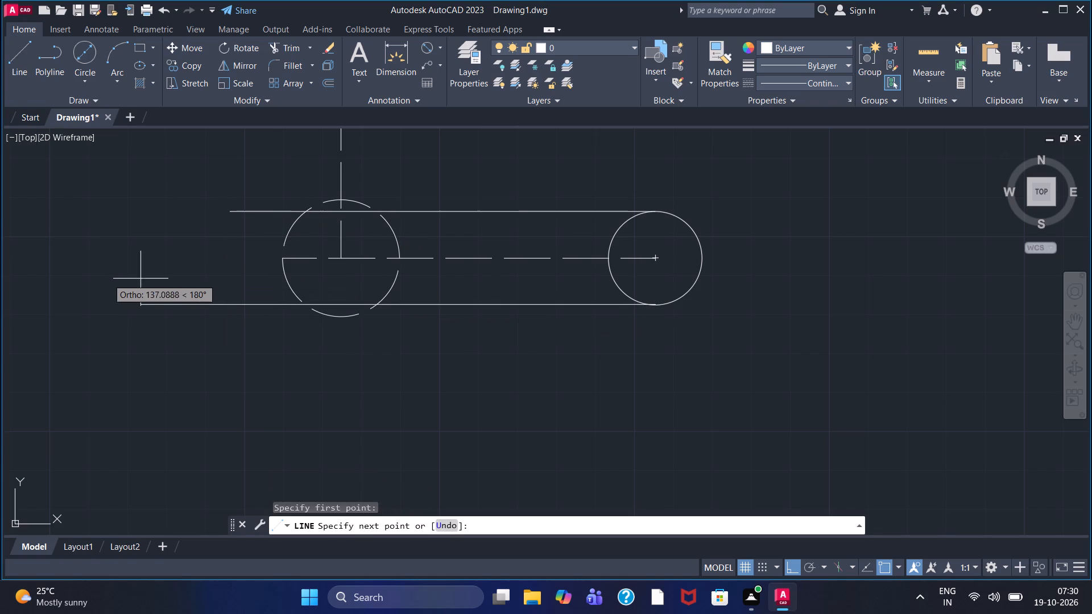
{"action": "left_click", "coordinate": [104, 279]}
{"action": "right_click", "coordinate": [104, 279]}
{"action": "left_click", "coordinate": [127, 284]}
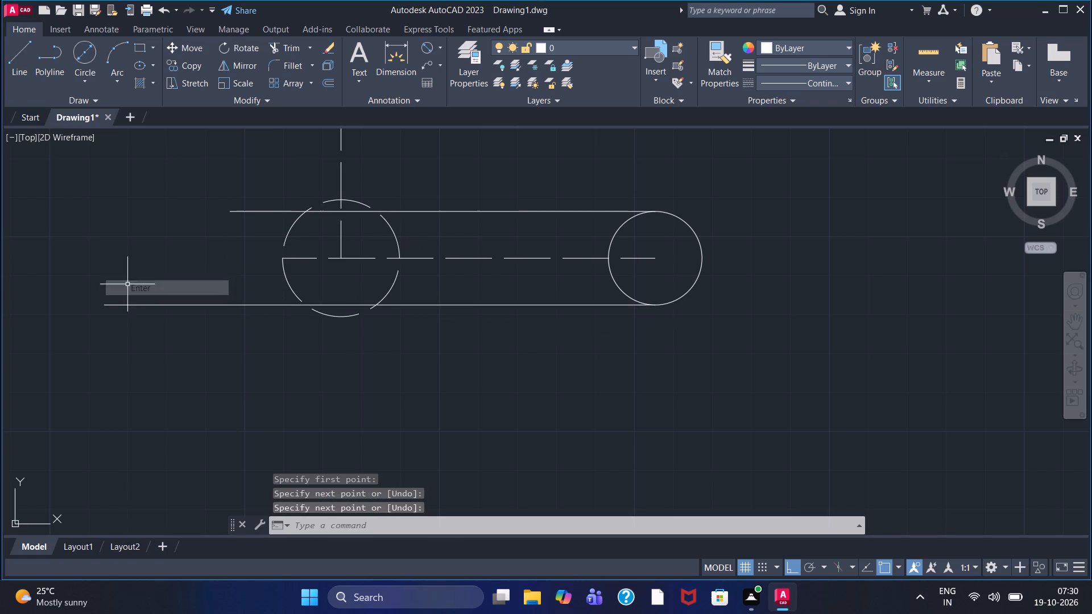
Trim both horizontal lines back to the right-hand side of the 30-diameter dashed circle.
{"action": "left_click", "coordinate": [280, 52]}
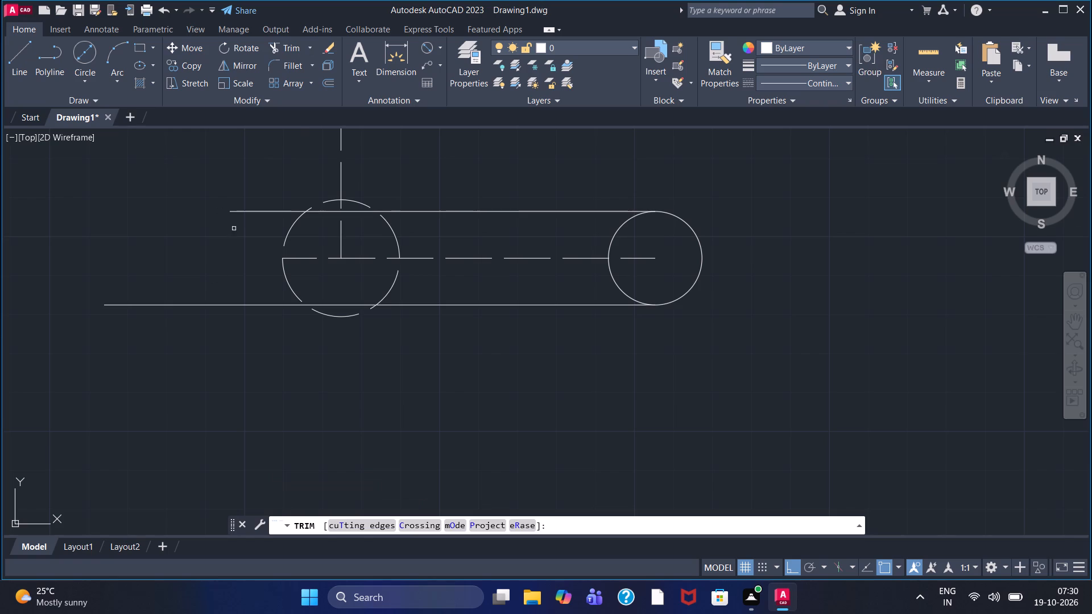
{"action": "left_click", "coordinate": [252, 212]}
{"action": "left_click", "coordinate": [251, 305]}
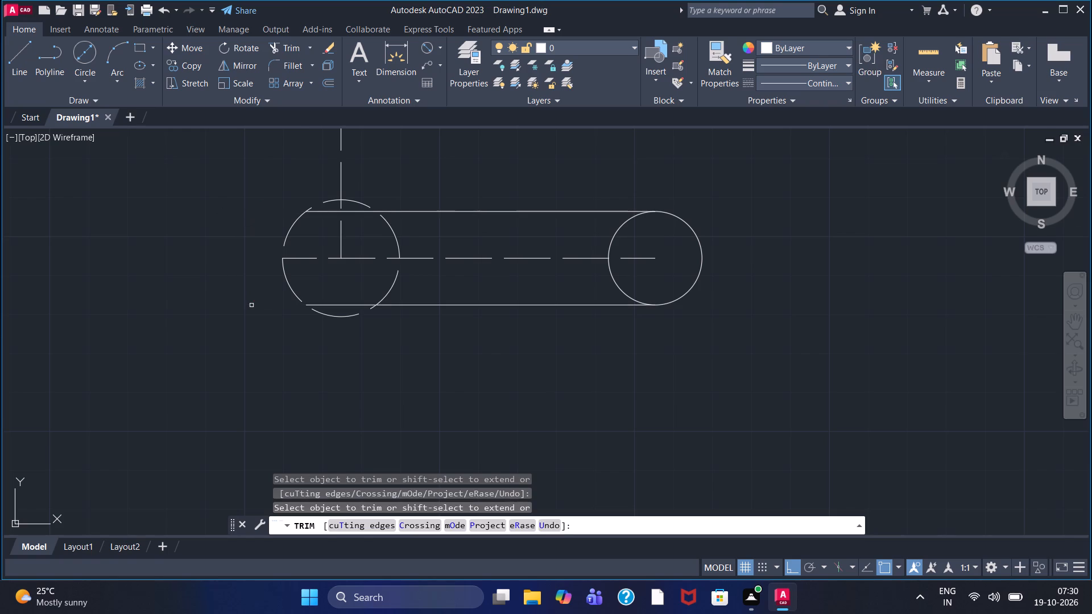
{"action": "left_click", "coordinate": [322, 213]}
{"action": "left_click", "coordinate": [356, 213]}
{"action": "left_click", "coordinate": [353, 304]}
Trim off the part of the dashed centre line left of the 30-diameter circle's centre.
{"action": "left_click", "coordinate": [92, 55]}
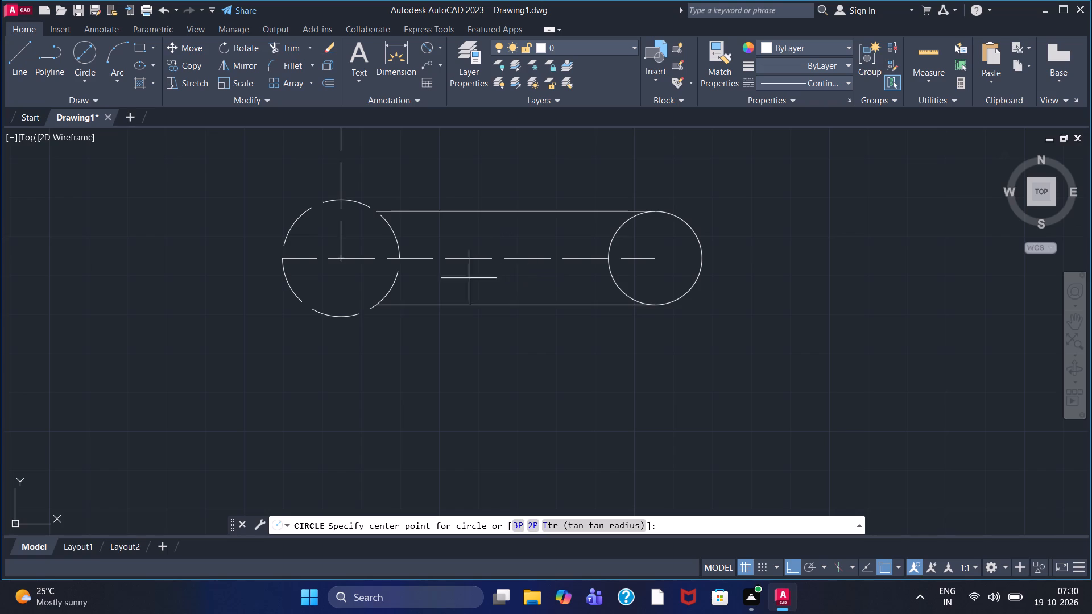
{"action": "left_click", "coordinate": [276, 47]}
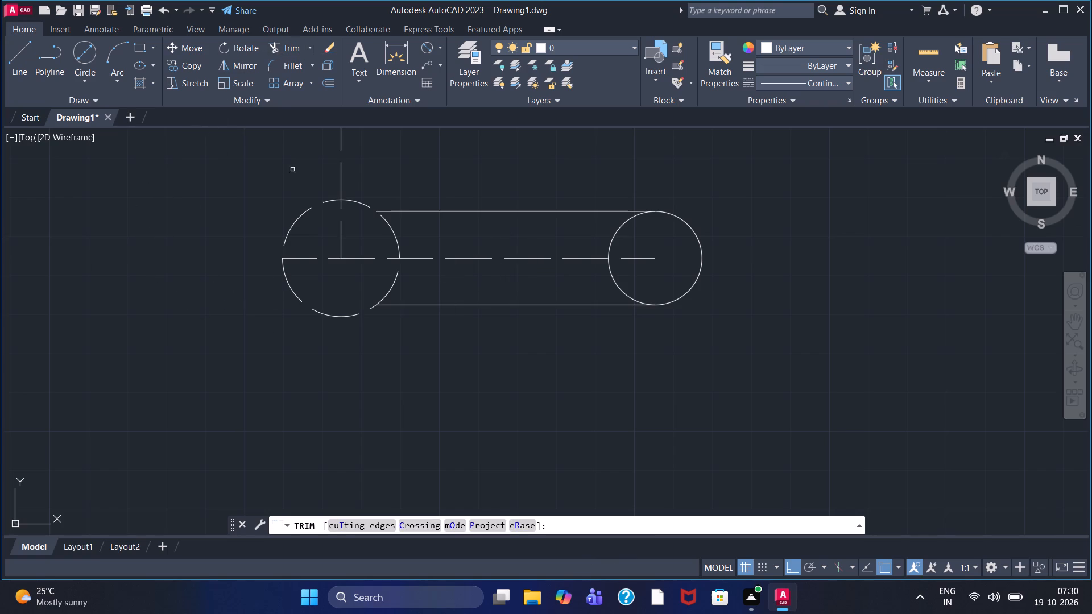
{"action": "left_click", "coordinate": [309, 258]}
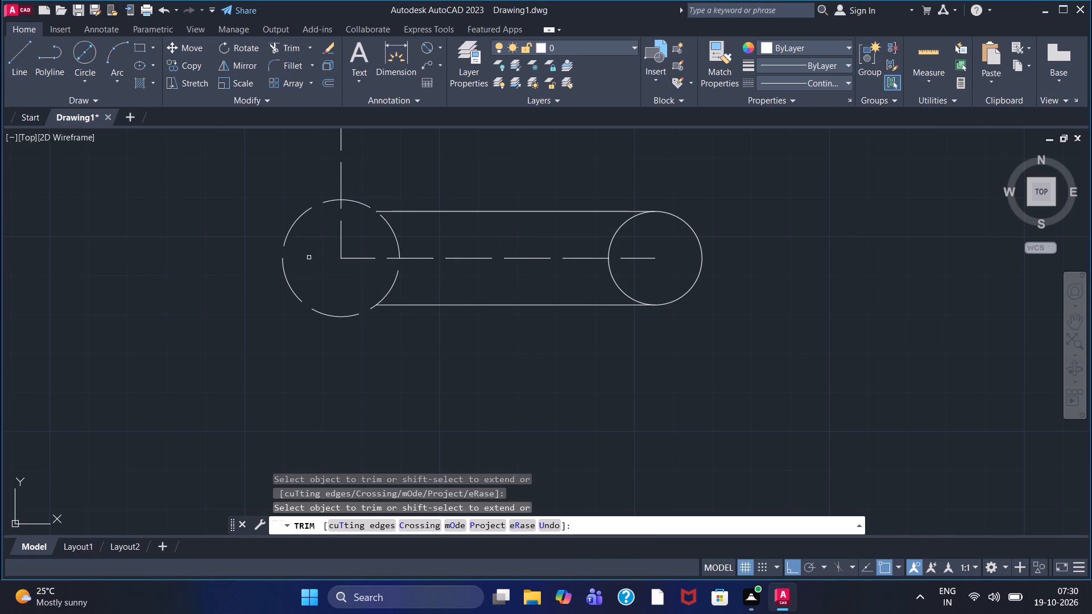
Draw a circle of diameter 12 centred on the midpoint of the shortened dashed centre line.
{"action": "left_click", "coordinate": [92, 55]}
{"action": "left_click", "coordinate": [501, 259]}
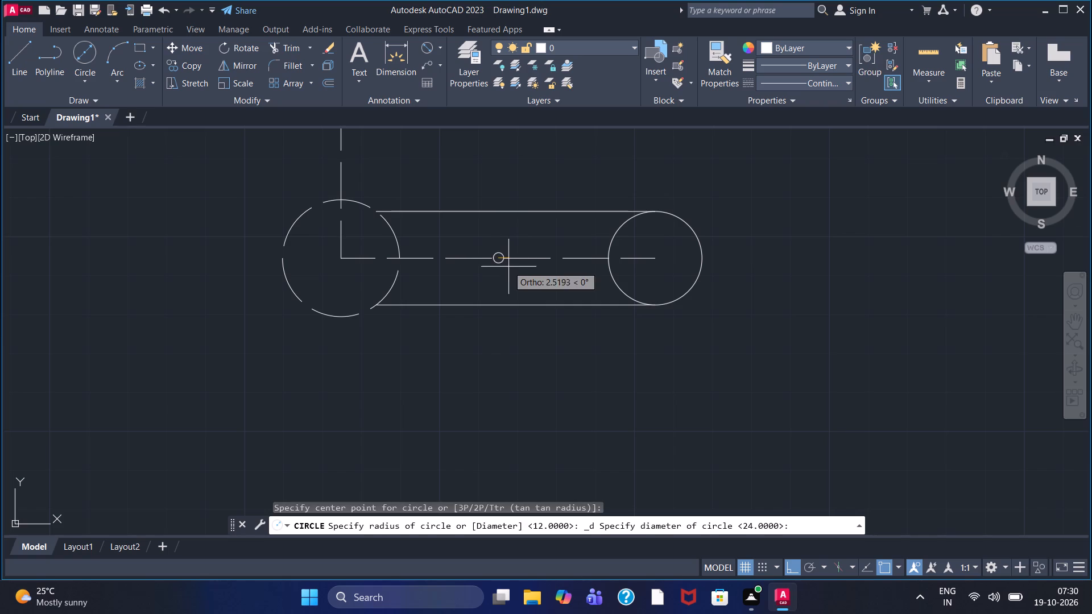
{"action": "type", "text": "12"}
{"action": "key", "text": "Return"}
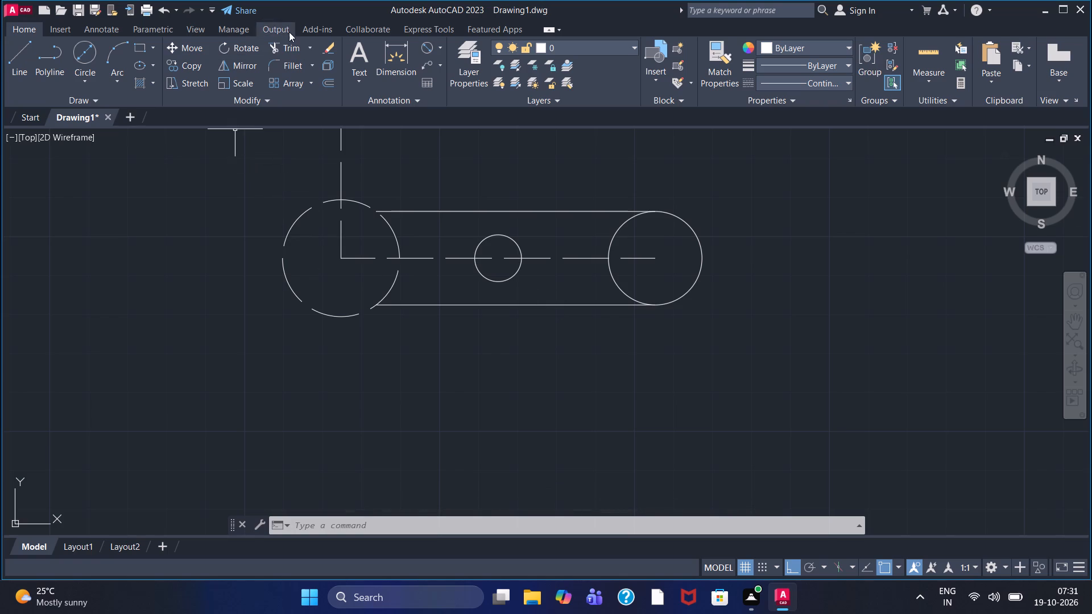
Trim away the right half of the 24-diameter circle between the two horizontal lines.
{"action": "left_click", "coordinate": [294, 47]}
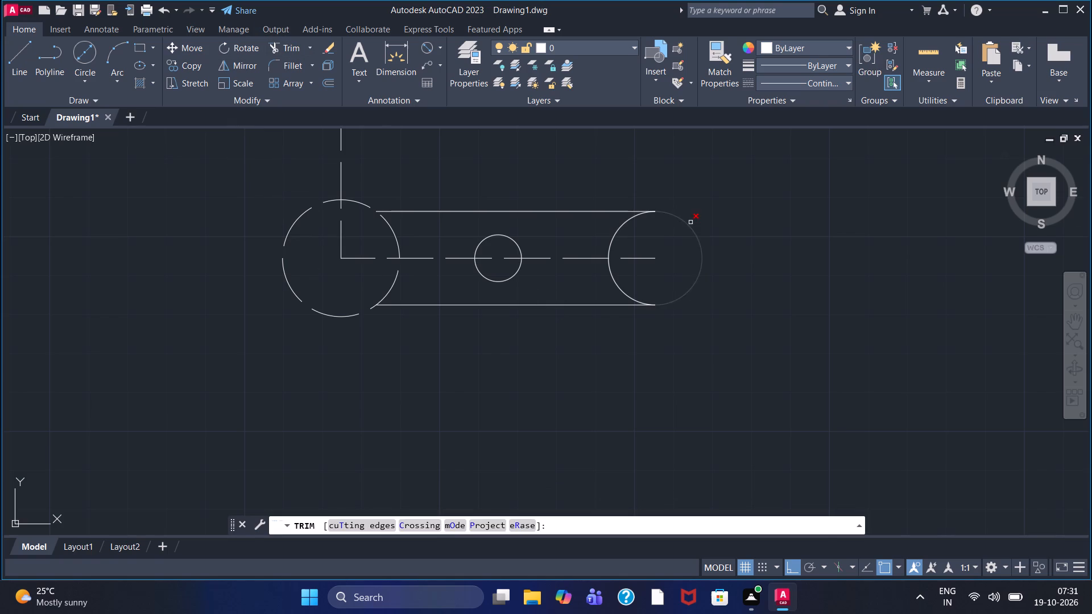
{"action": "left_click", "coordinate": [691, 225]}
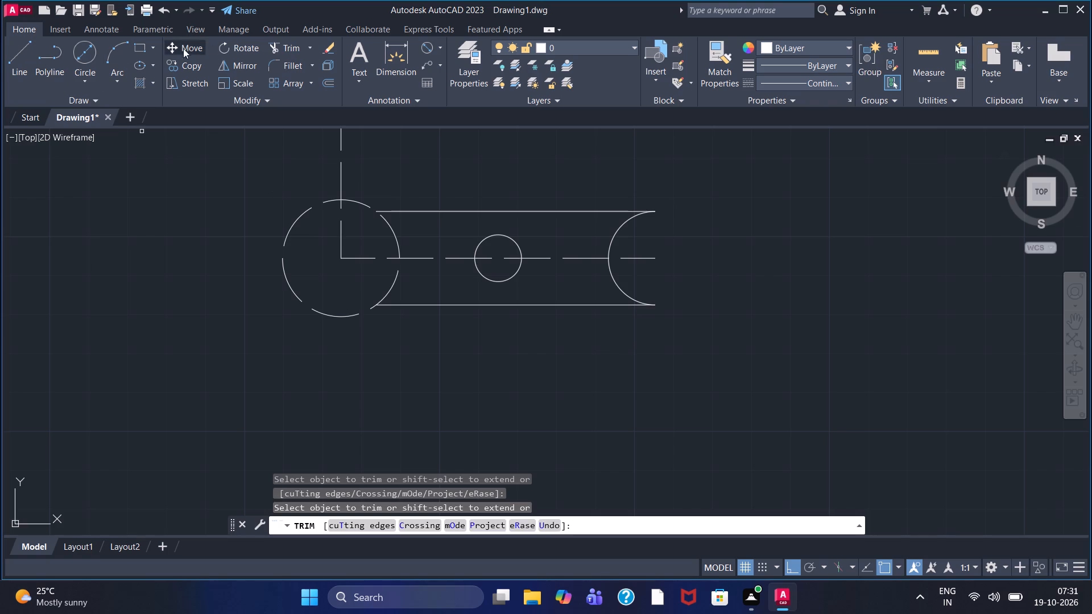
With the dashed ACAD linetype, start a zigzag line left of the 12-diameter circle: down and up across both horizontal lines, stepping 2.5 right after each.
{"action": "left_click", "coordinate": [799, 82]}
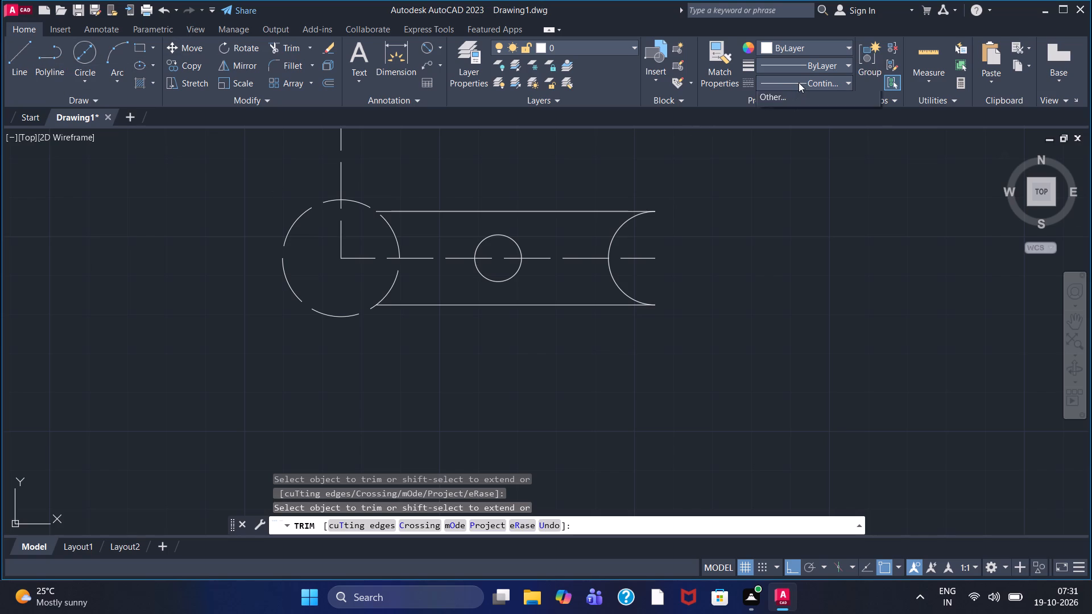
{"action": "left_click", "coordinate": [799, 128]}
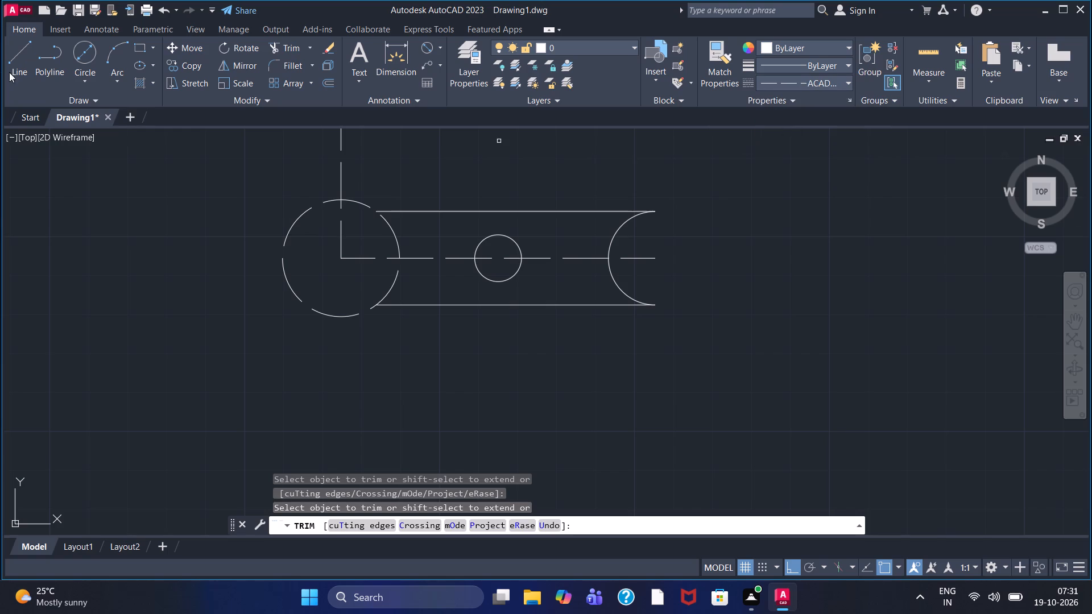
{"action": "left_click", "coordinate": [18, 63]}
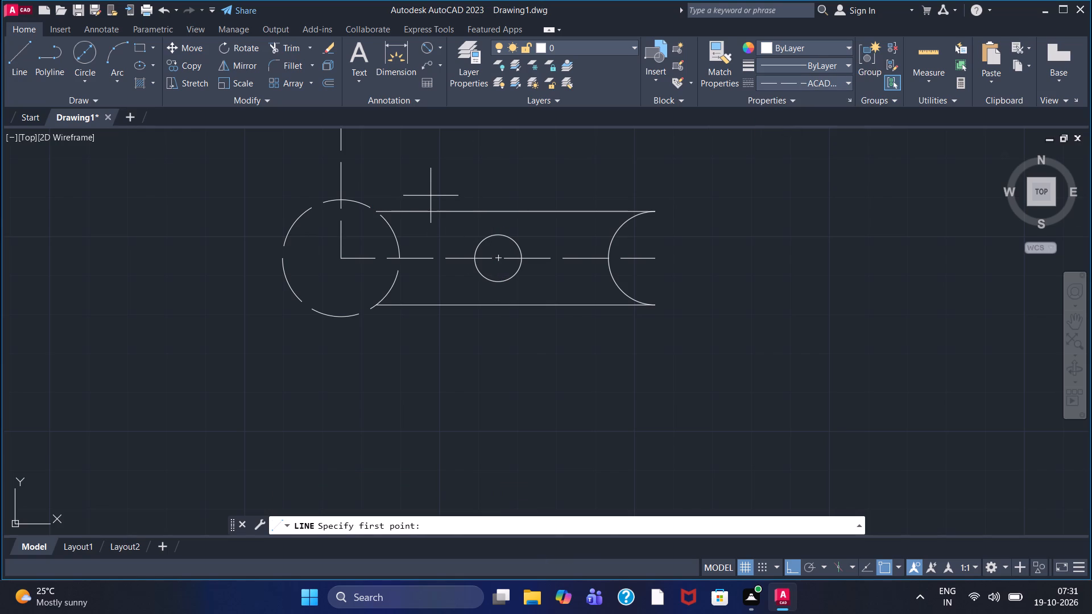
{"action": "double_click", "coordinate": [431, 195]}
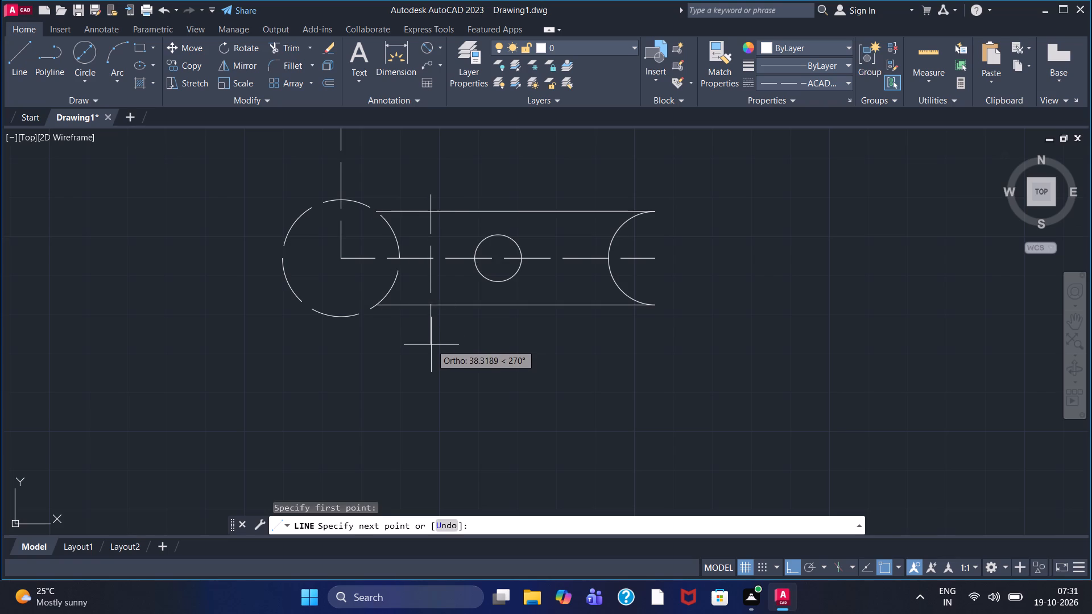
{"action": "left_click", "coordinate": [432, 326]}
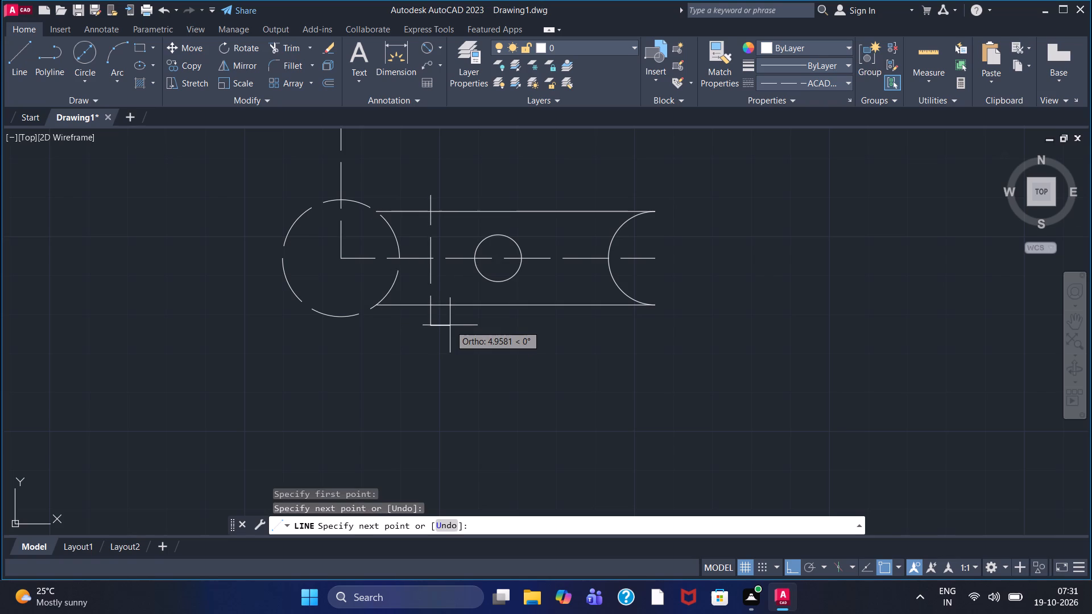
{"action": "type", "text": "2.5"}
{"action": "key", "text": "Return"}
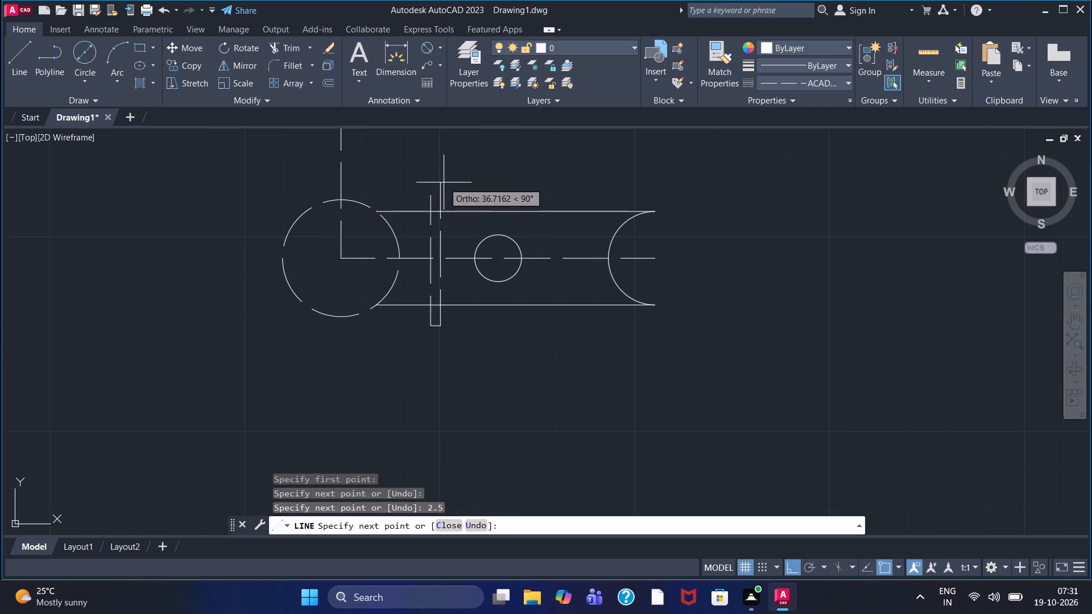
{"action": "left_click", "coordinate": [444, 181]}
{"action": "type", "text": "2.5"}
{"action": "key", "text": "Return"}
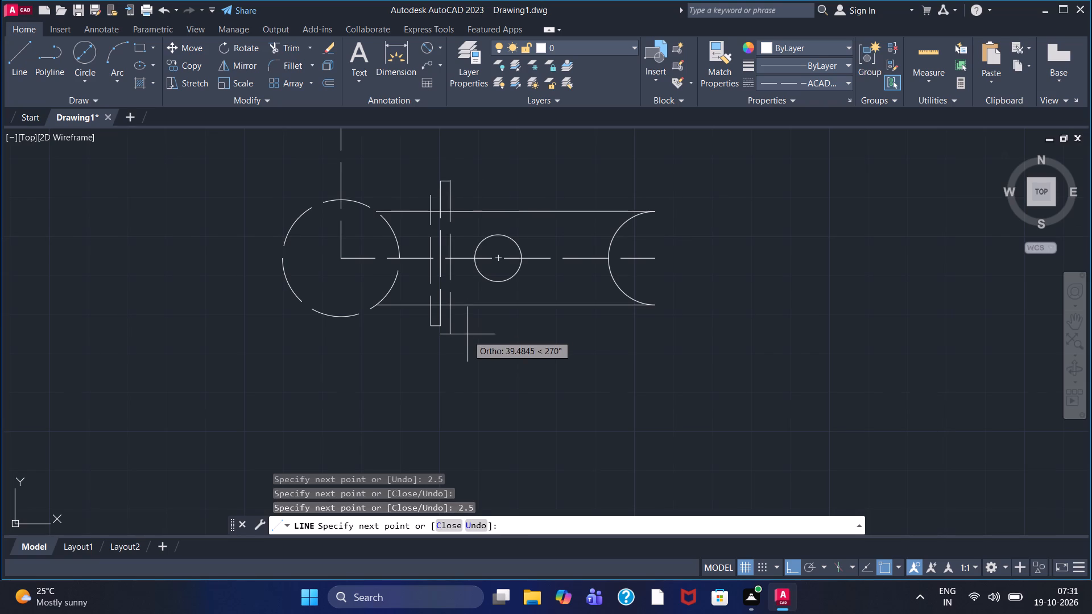
Continue the zigzag with four more vertical segments, alternately down and up across both horizontal lines, stepping 2.5 to the right after each.
{"action": "left_click", "coordinate": [468, 334]}
{"action": "key", "text": "2"}
{"action": "type", "text": ".5"}
{"action": "key", "text": "Return"}
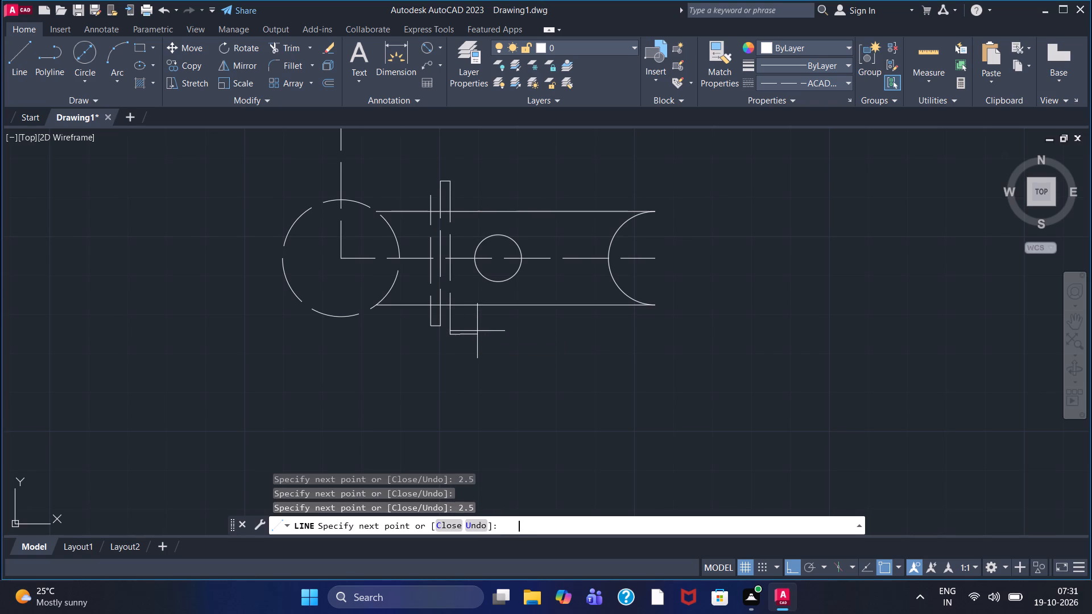
{"action": "left_click", "coordinate": [474, 180]}
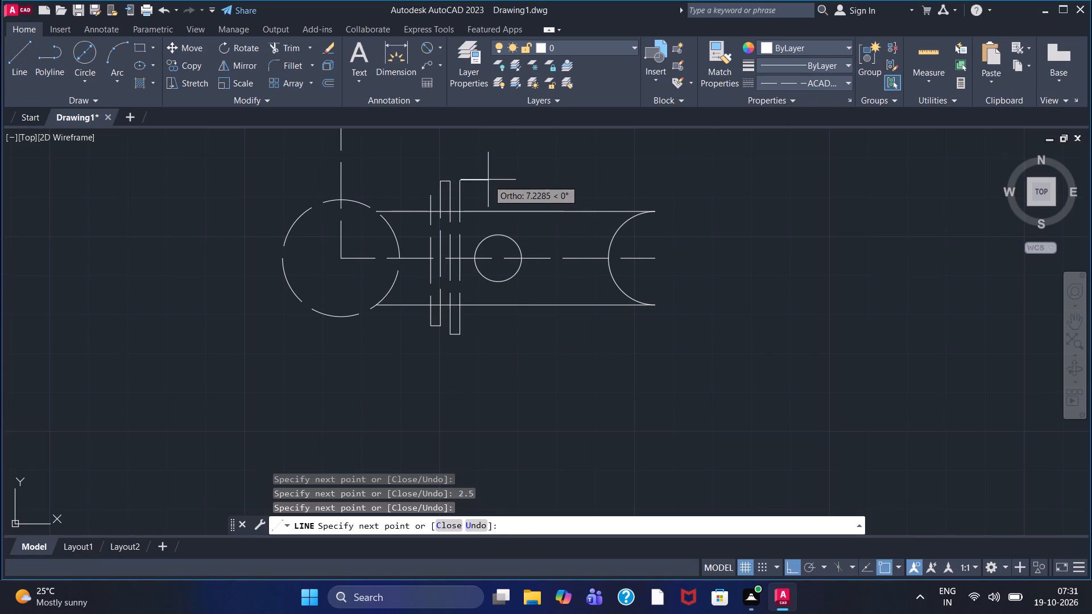
{"action": "type", "text": "2.5"}
{"action": "key", "text": "Return"}
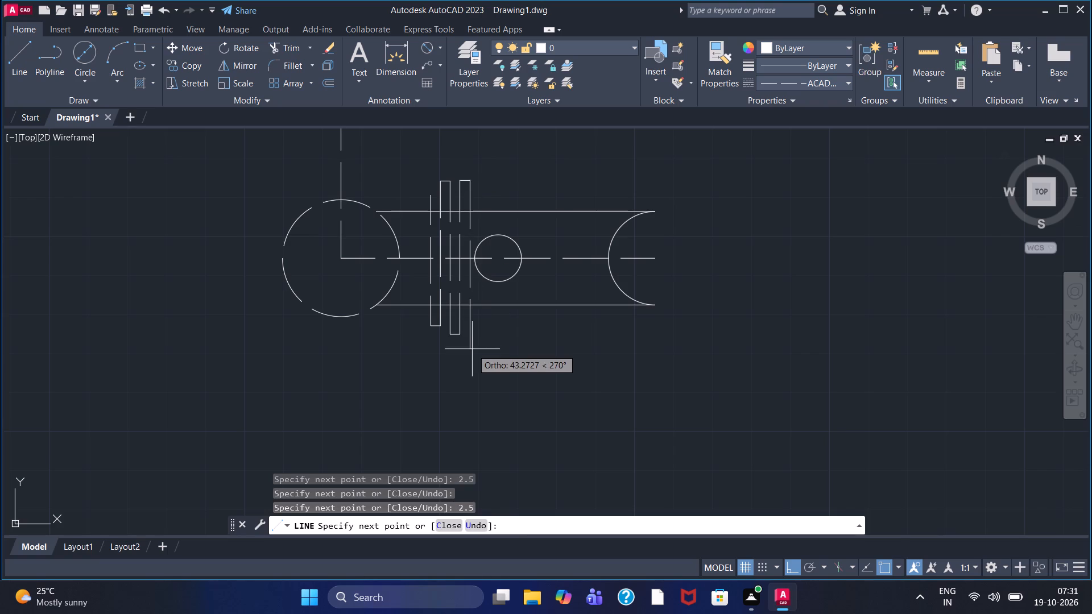
{"action": "left_click", "coordinate": [472, 349]}
{"action": "type", "text": "2.5"}
{"action": "key", "text": "Return"}
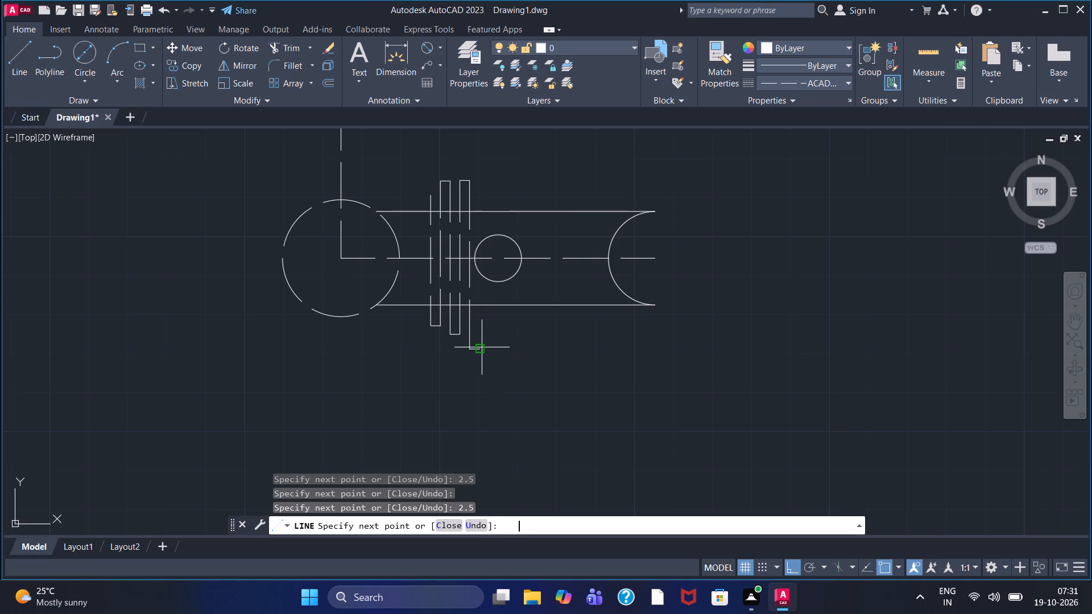
{"action": "left_click", "coordinate": [485, 182]}
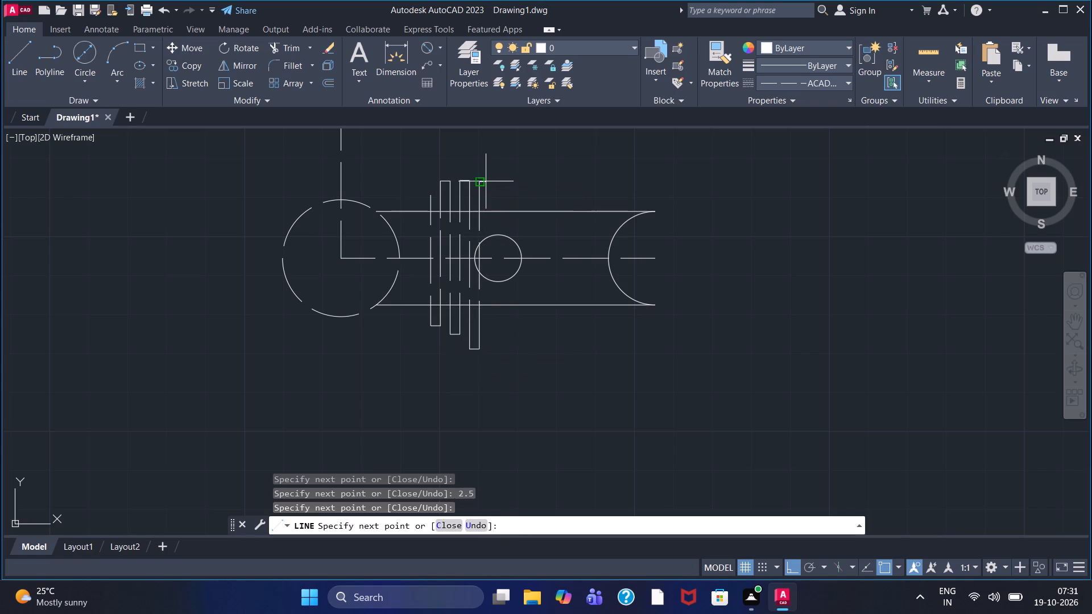
{"action": "type", "text": "2.5"}
{"action": "key", "text": "Return"}
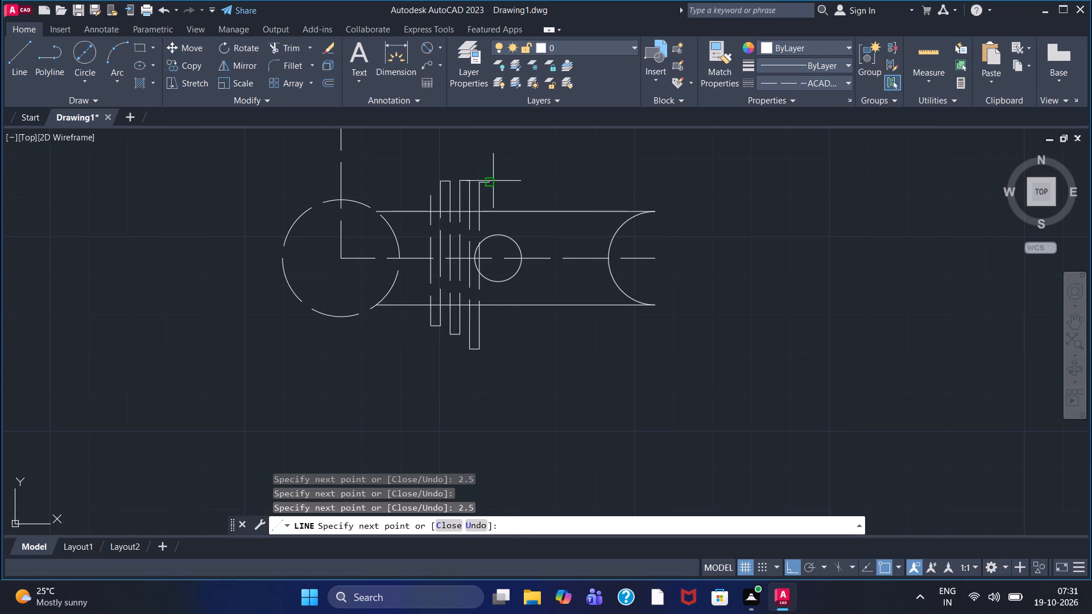
Continue the dashed zigzag through the 12-diameter circle with four more verticals, alternately down and up, stepping 2.5 to the right after each.
{"action": "left_click", "coordinate": [497, 352]}
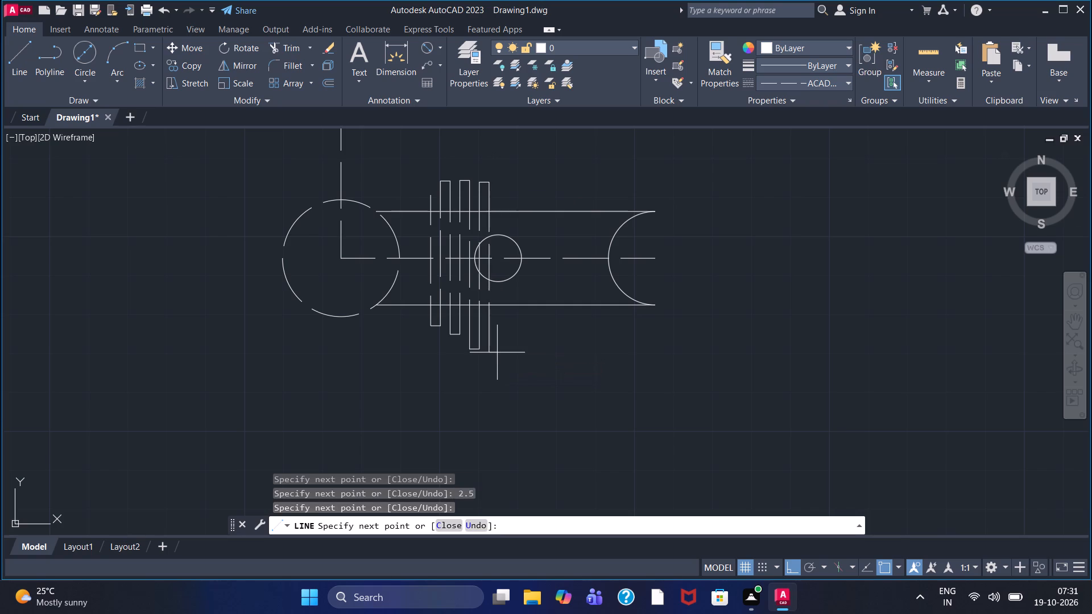
{"action": "type", "text": "2.5"}
{"action": "key", "text": "Return"}
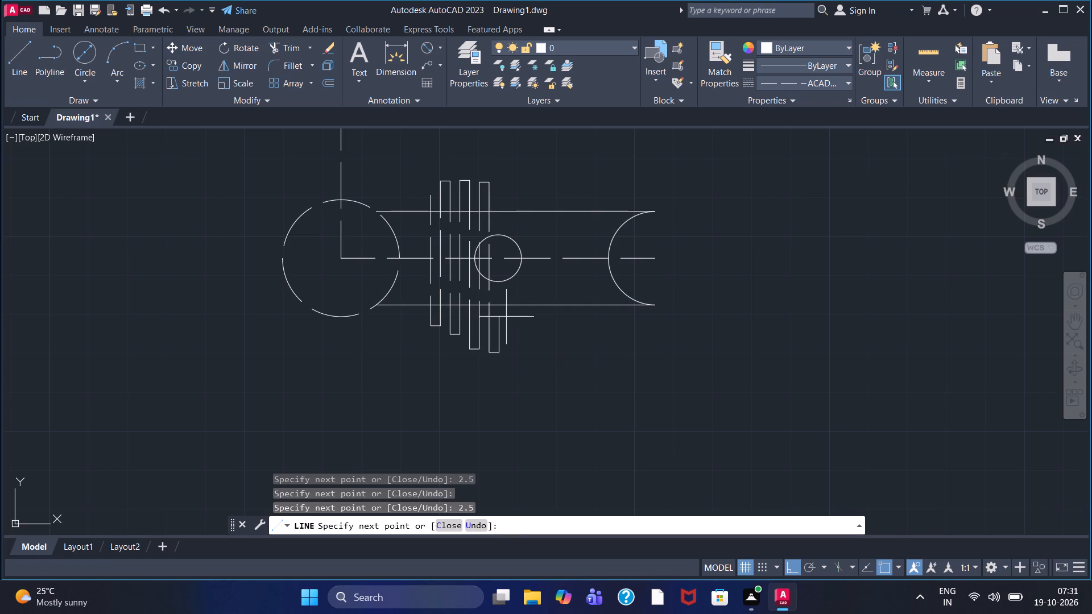
{"action": "left_click", "coordinate": [497, 182]}
{"action": "type", "text": "2.5"}
{"action": "key", "text": "Return"}
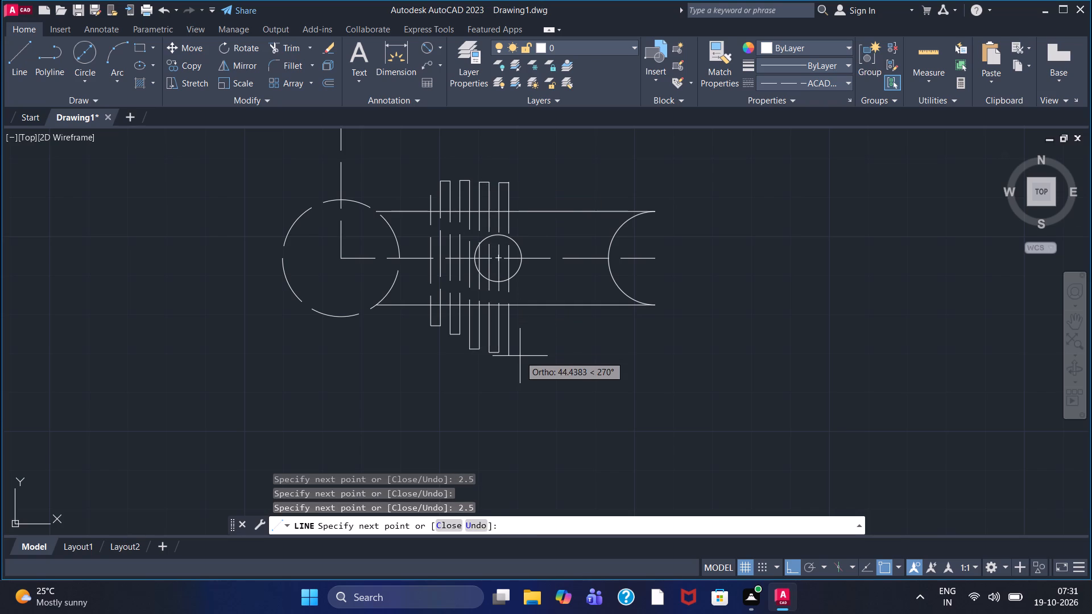
{"action": "left_click", "coordinate": [521, 359]}
{"action": "type", "text": "2.5"}
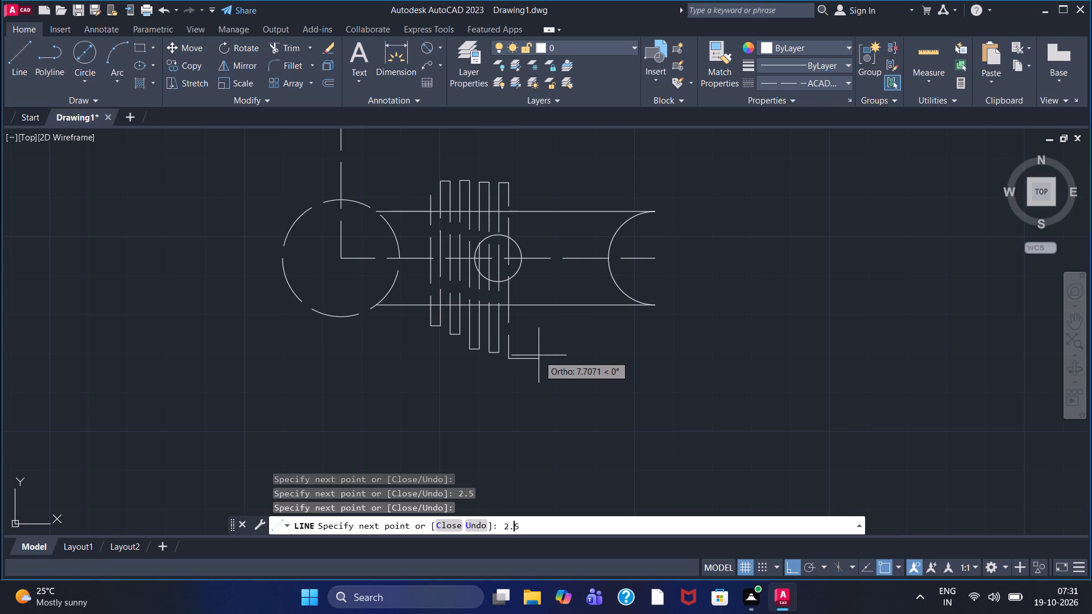
{"action": "key", "text": "Return"}
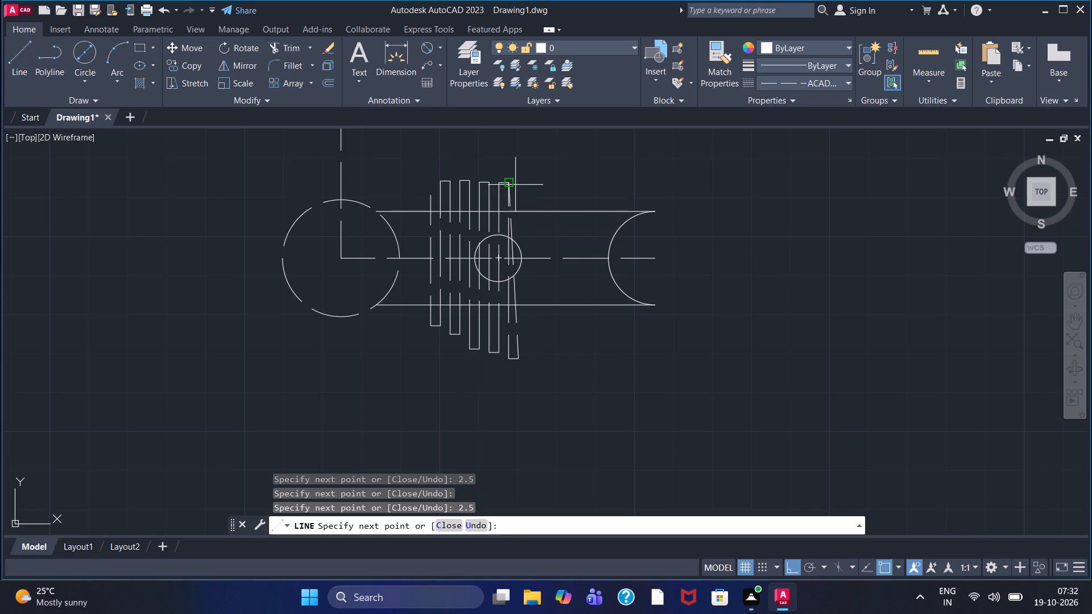
{"action": "left_click", "coordinate": [516, 184]}
{"action": "type", "text": "2.5"}
{"action": "key", "text": "Return"}
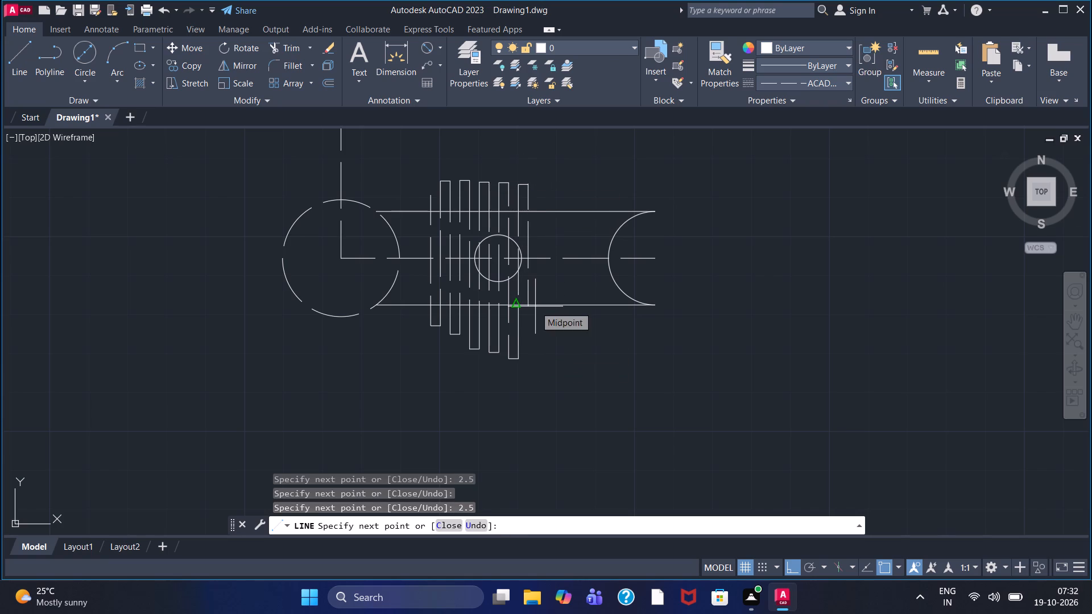
Extend the zigzag past the 12-diameter circle with four more verticals across both horizontal lines, stepping 2.5 to the right after each.
{"action": "left_click", "coordinate": [535, 350]}
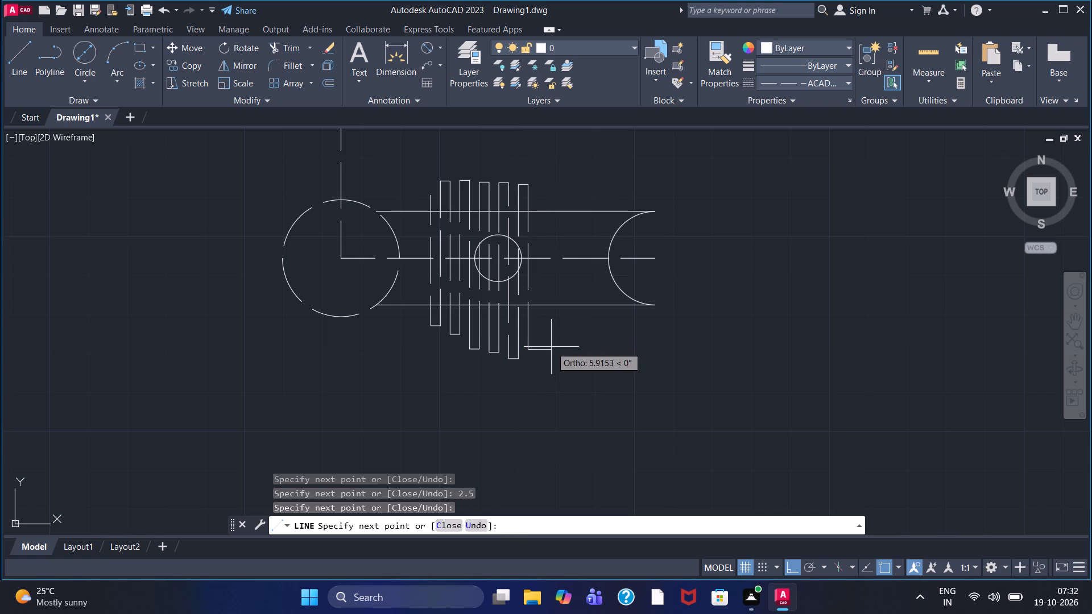
{"action": "type", "text": "2.5"}
{"action": "key", "text": "Return"}
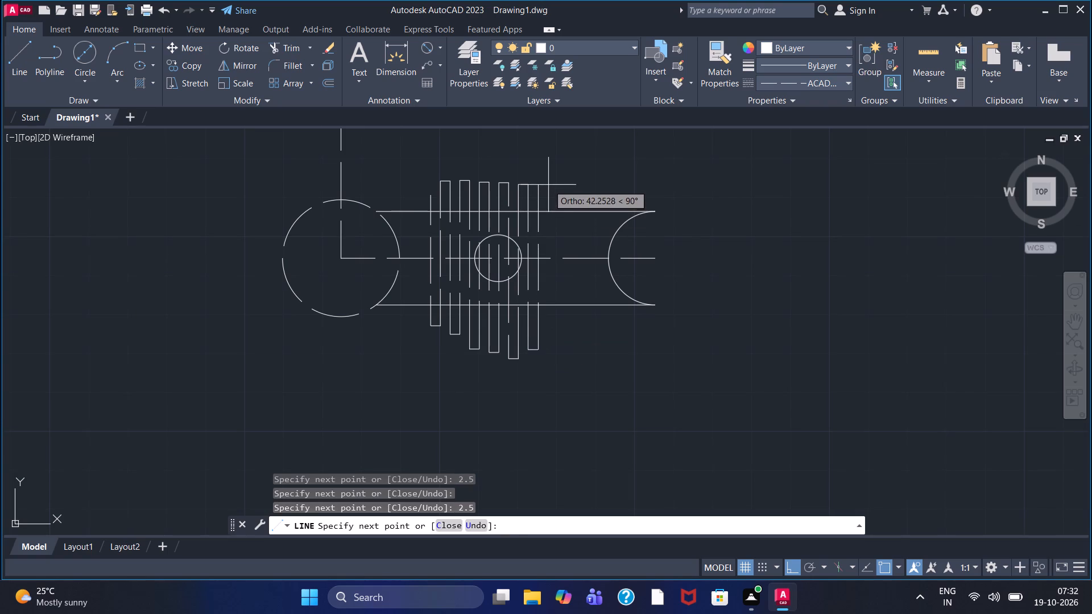
{"action": "double_click", "coordinate": [548, 185]}
{"action": "type", "text": "2.5"}
{"action": "key", "text": "Return"}
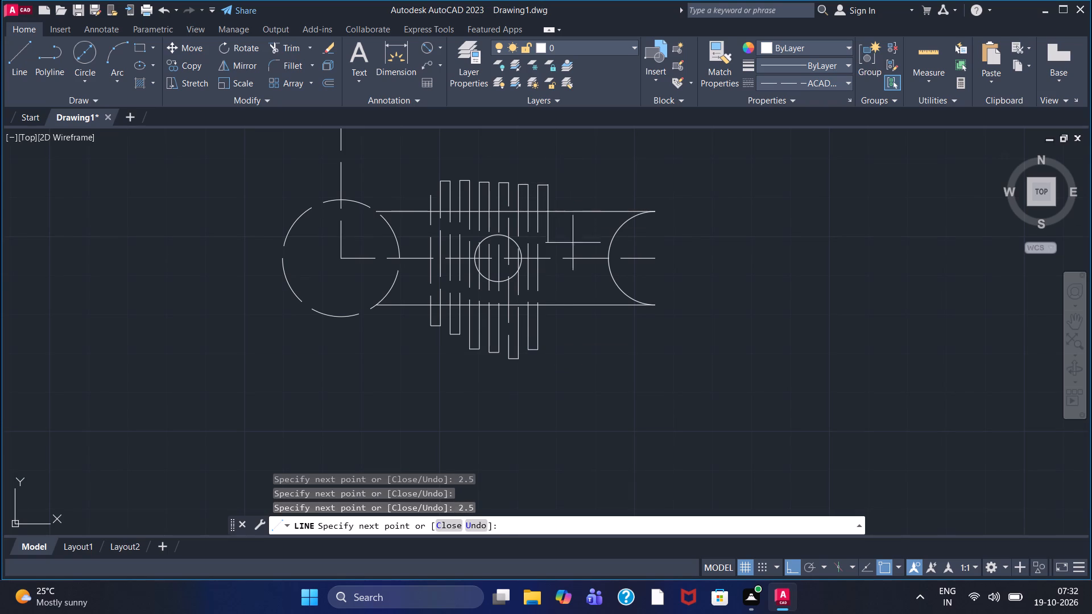
{"action": "left_click", "coordinate": [566, 347]}
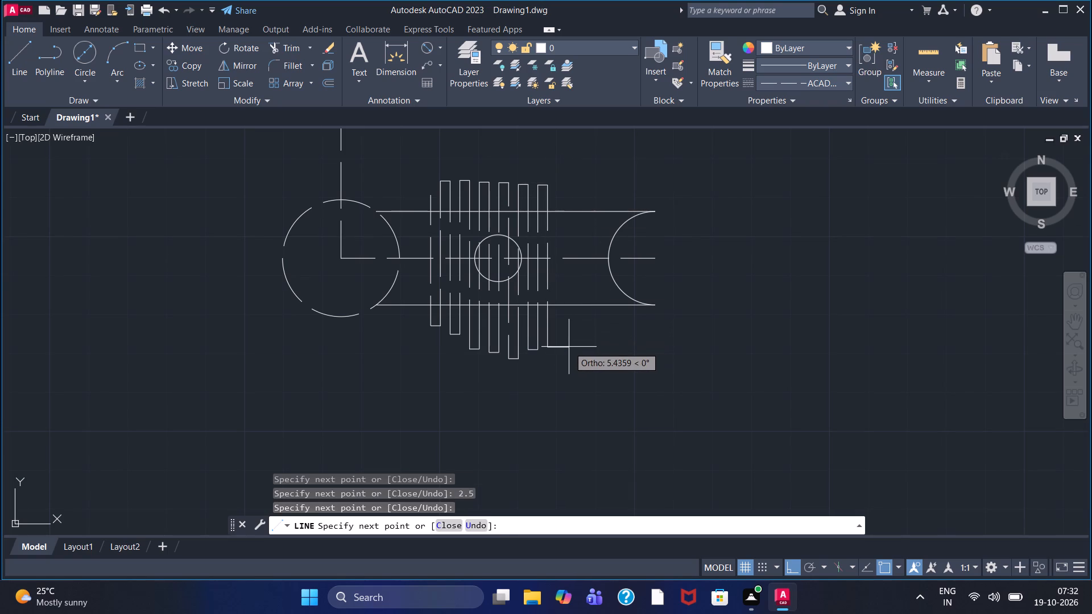
{"action": "type", "text": "2.5"}
{"action": "key", "text": "Return"}
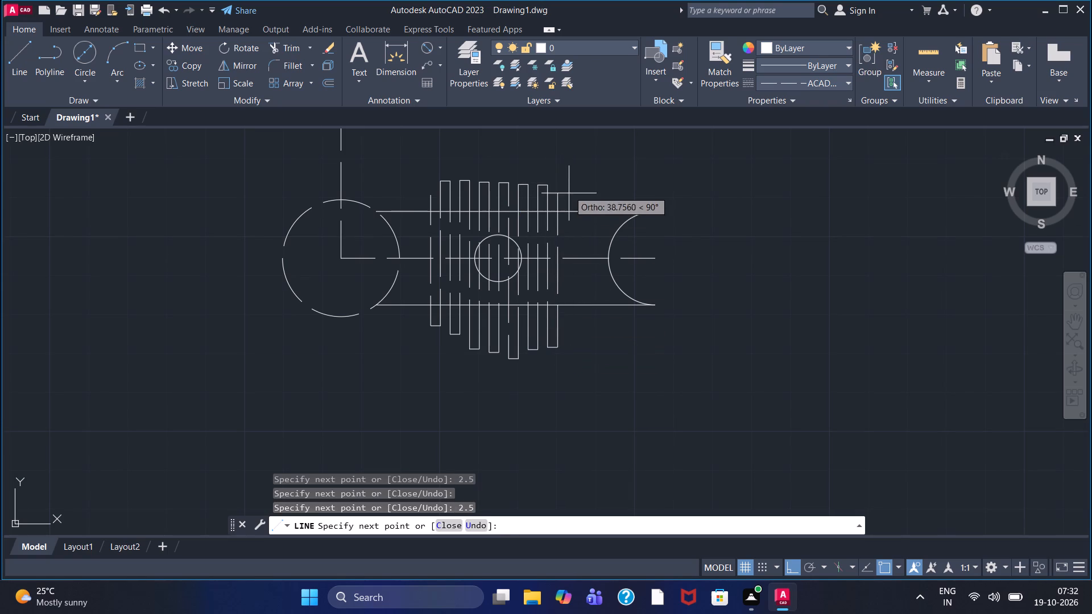
{"action": "left_click", "coordinate": [569, 186]}
{"action": "type", "text": "2.5"}
{"action": "key", "text": "Return"}
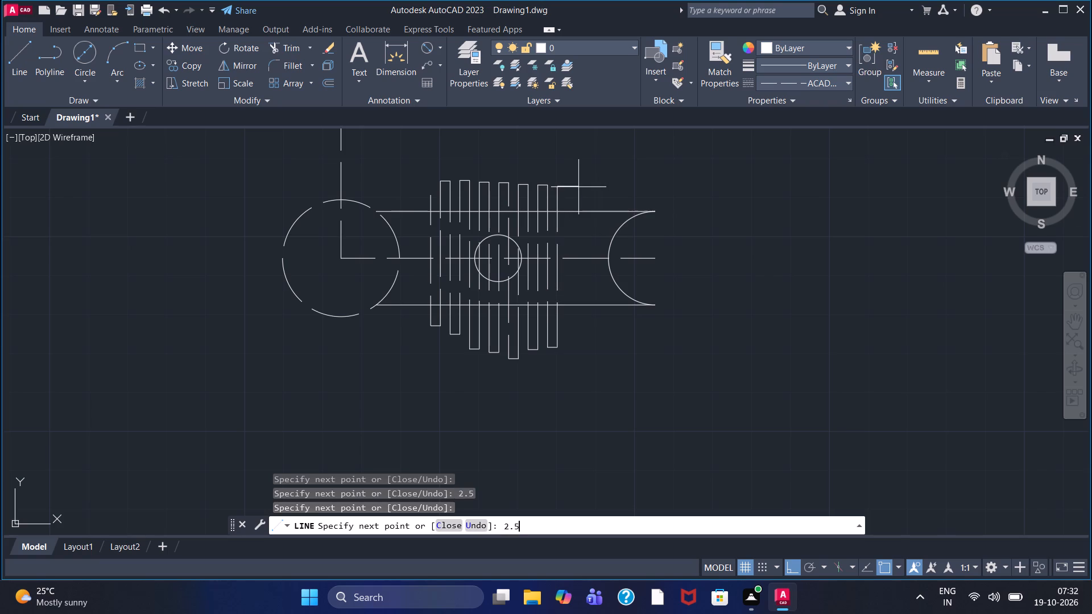
Finish the zigzag with three last verticals spaced 2.5 apart, ending below the lower horizontal line just before the trimmed arc.
{"action": "double_click", "coordinate": [581, 346]}
{"action": "type", "text": "2.5"}
{"action": "key", "text": "Return"}
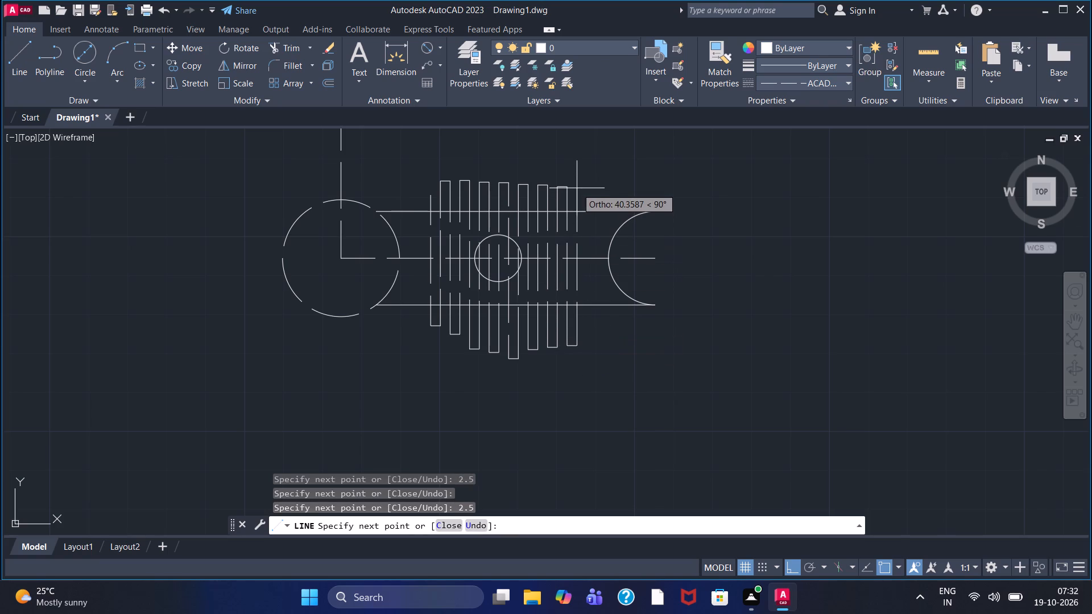
{"action": "double_click", "coordinate": [577, 188]}
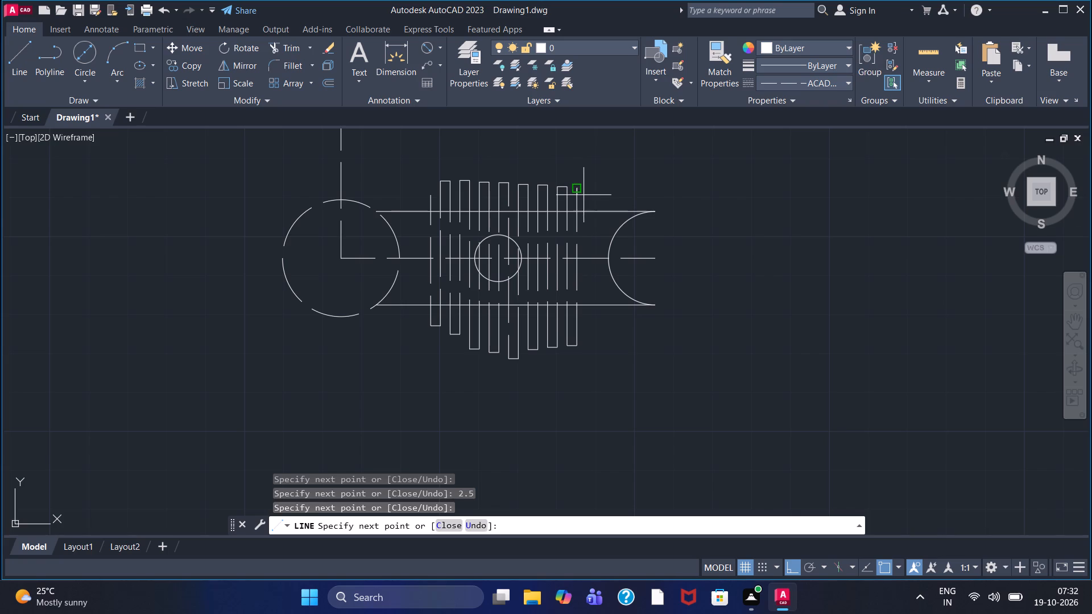
{"action": "type", "text": "2.5"}
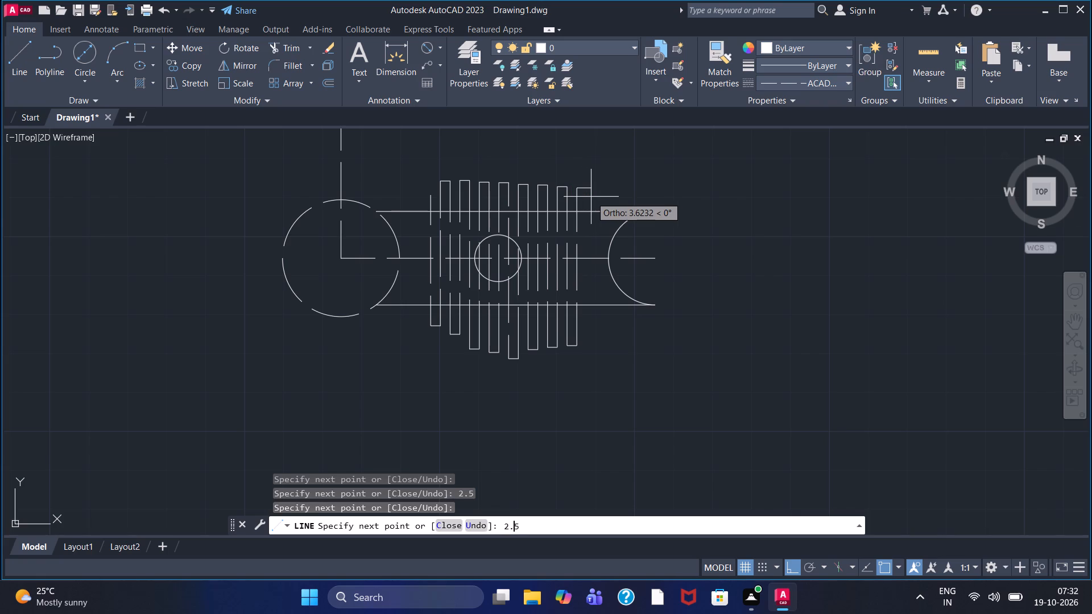
{"action": "key", "text": "Return"}
{"action": "left_click", "coordinate": [588, 342]}
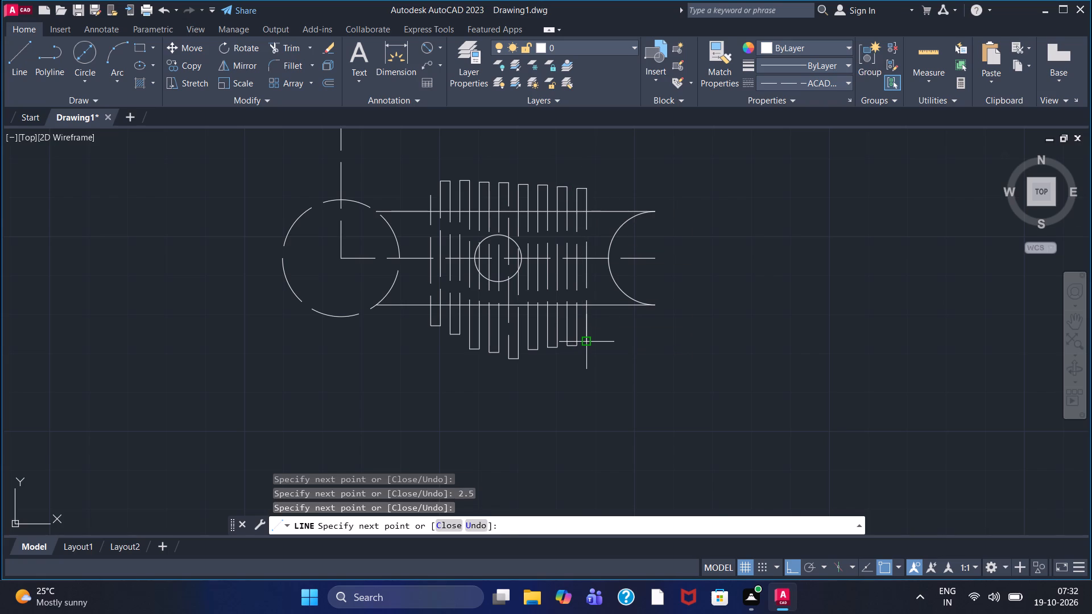
{"action": "right_click", "coordinate": [588, 342]}
{"action": "double_click", "coordinate": [617, 354]}
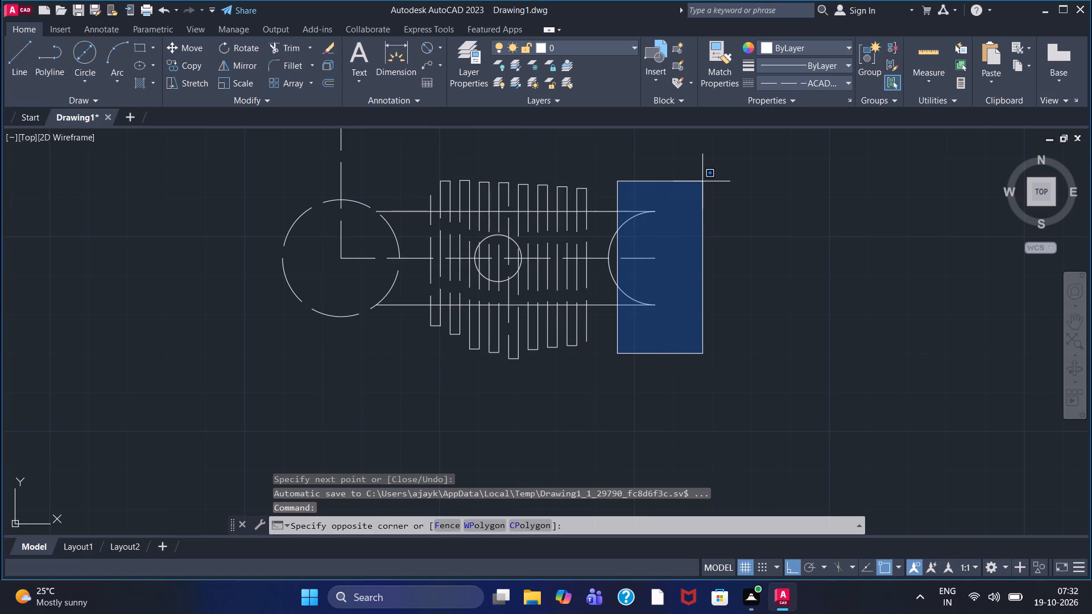
{"action": "key", "text": "Escape"}
Trim the first nine dashed verticals from the left where they project above the upper horizontal line, and remove the leftmost top connector.
{"action": "left_click", "coordinate": [284, 48]}
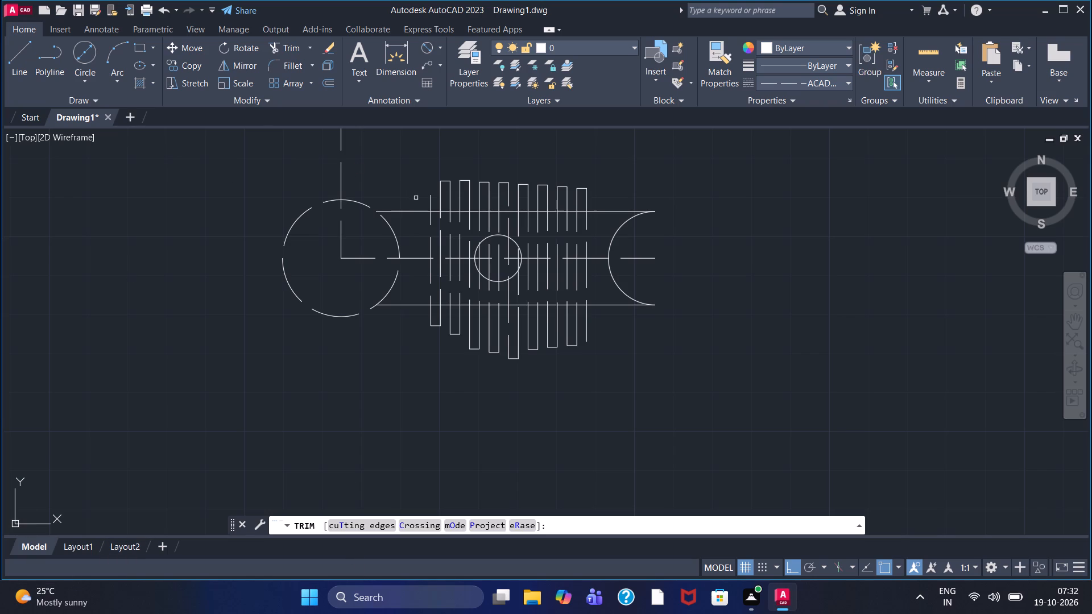
{"action": "left_click", "coordinate": [430, 205]}
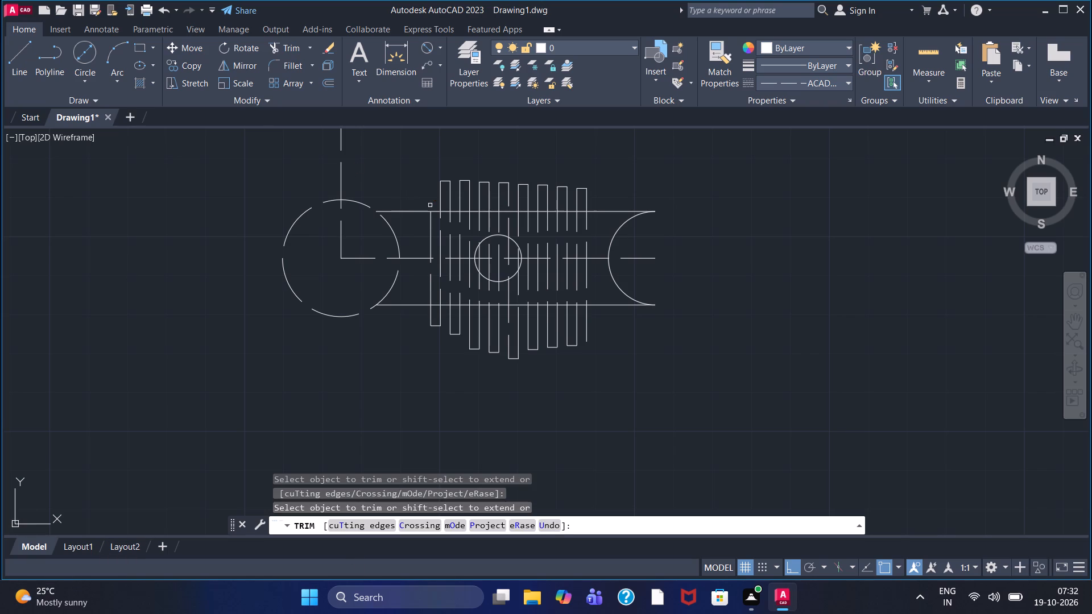
{"action": "left_click", "coordinate": [448, 180]}
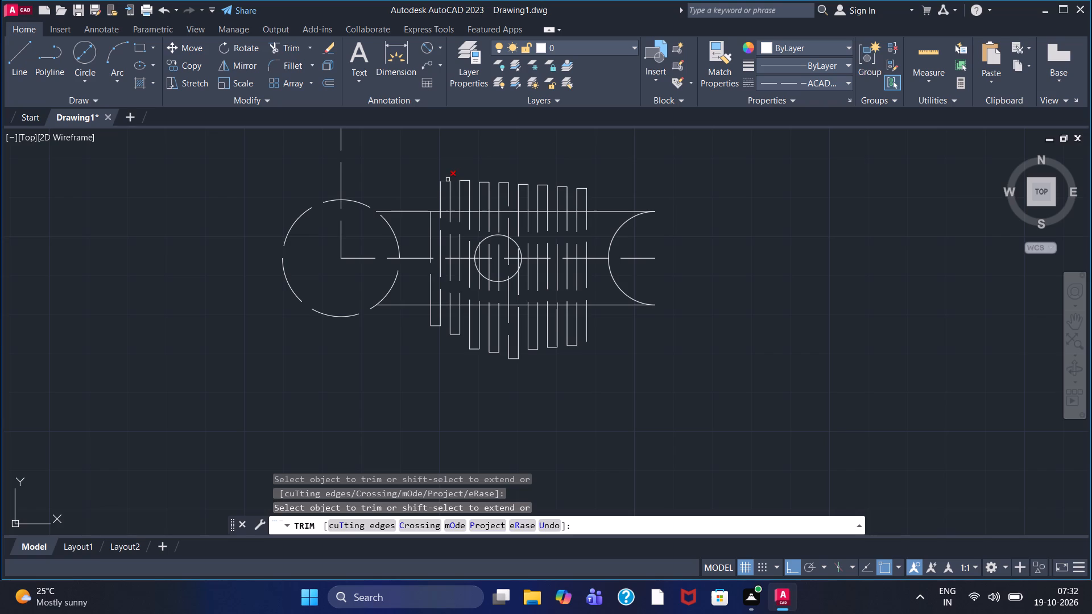
{"action": "left_click", "coordinate": [439, 190]}
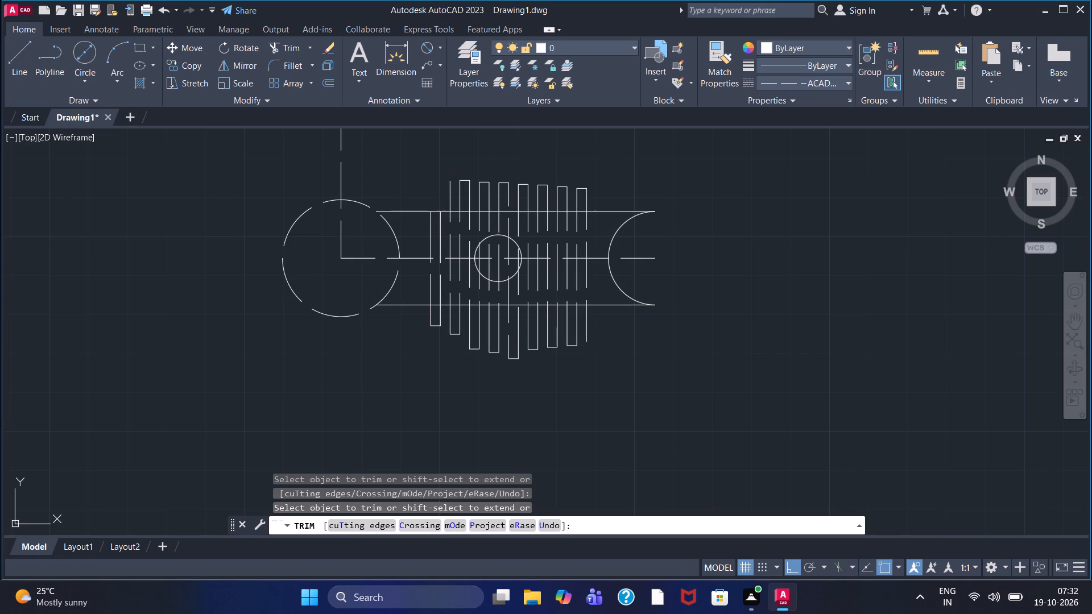
{"action": "left_click", "coordinate": [451, 192]}
{"action": "left_click", "coordinate": [460, 193]}
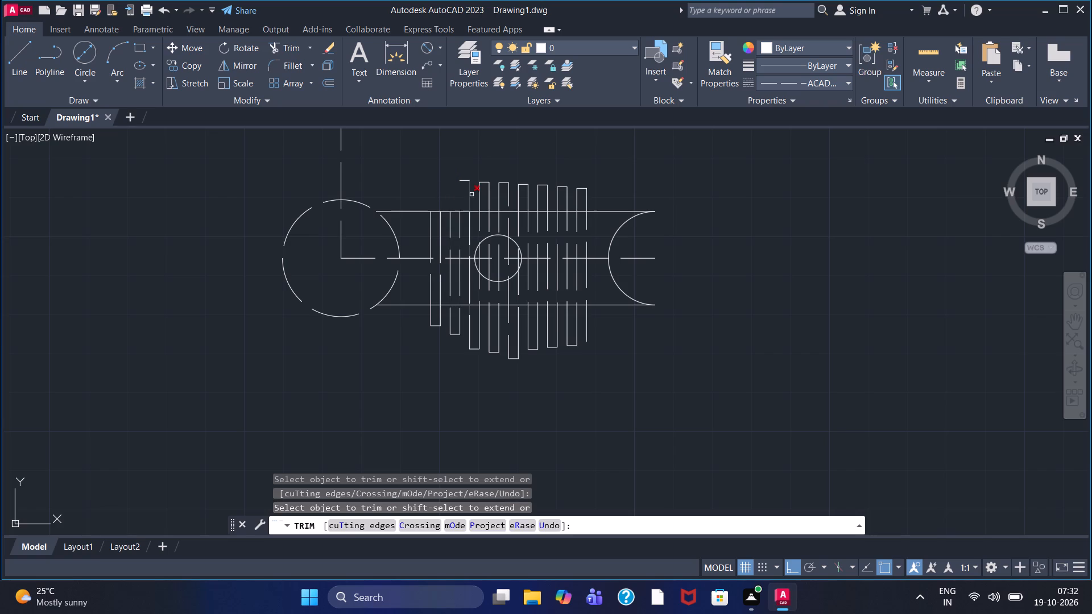
{"action": "left_click", "coordinate": [471, 194]}
{"action": "left_click", "coordinate": [478, 196]}
{"action": "left_click", "coordinate": [488, 200]}
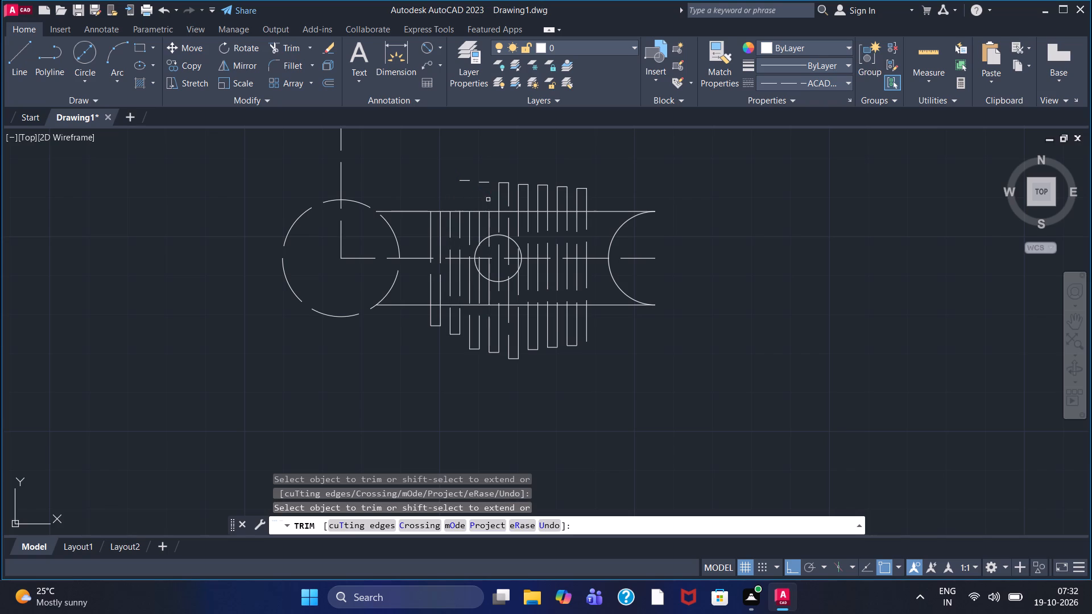
{"action": "left_click", "coordinate": [497, 199]}
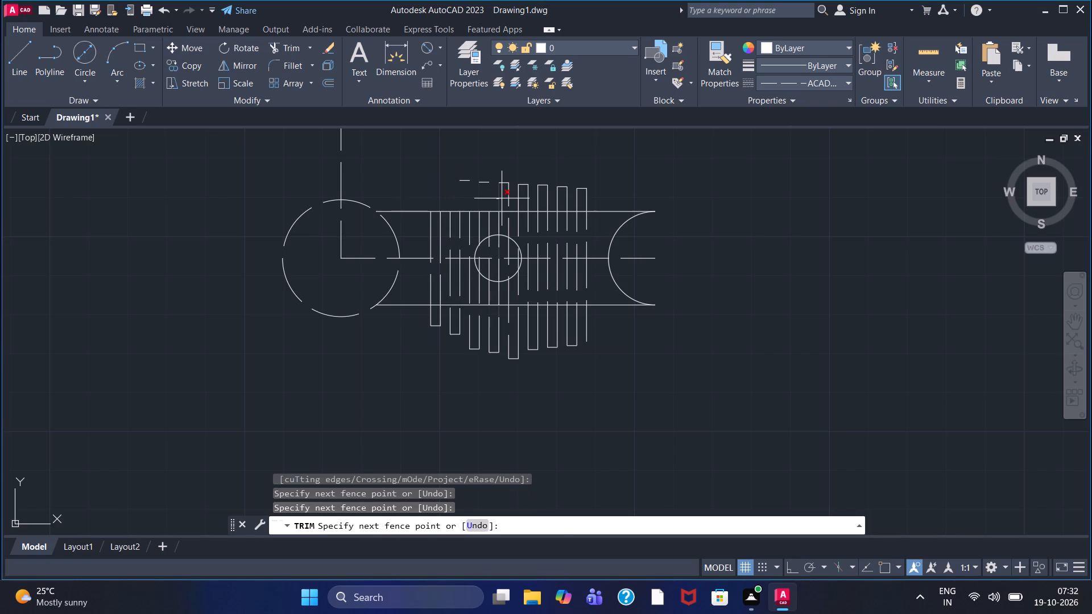
{"action": "left_click", "coordinate": [502, 198]}
{"action": "left_click", "coordinate": [507, 197]}
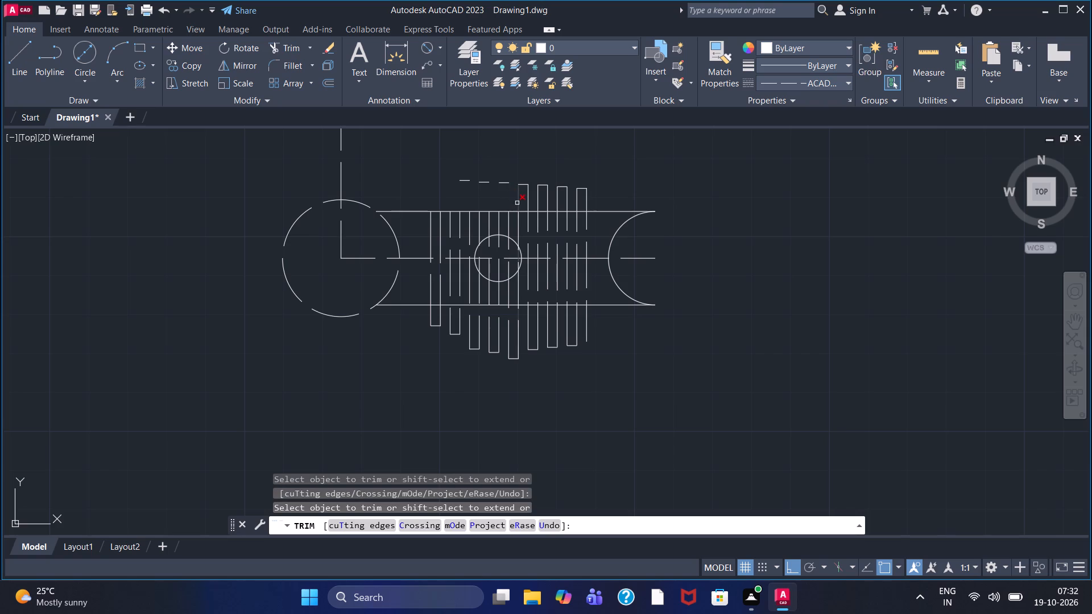
Trim the remaining eight dashed verticals where they project above the upper horizontal line.
{"action": "left_click", "coordinate": [518, 203]}
{"action": "left_click", "coordinate": [527, 202]}
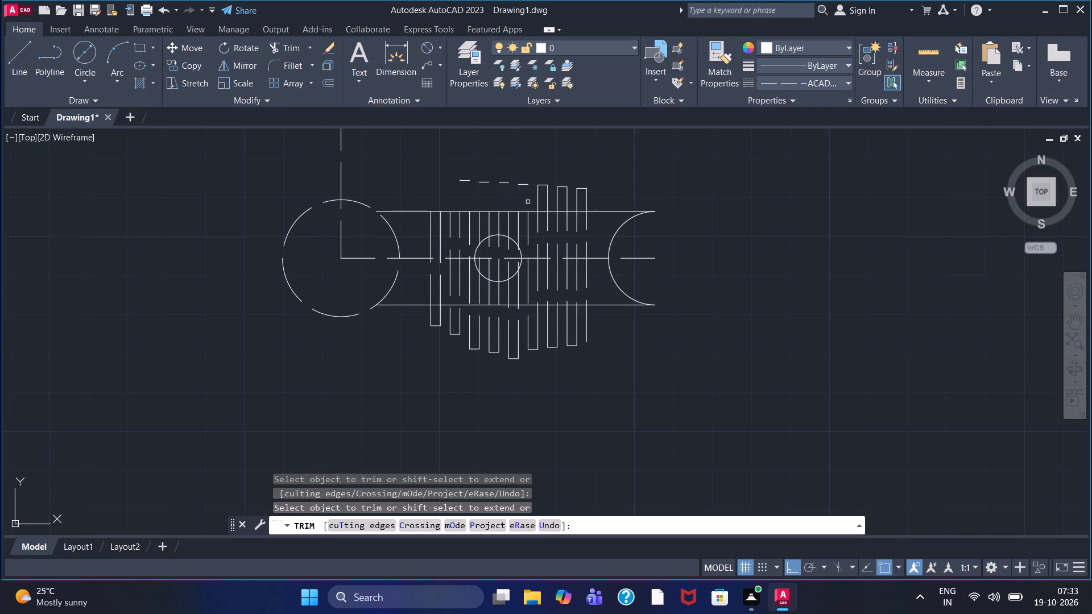
{"action": "left_click", "coordinate": [539, 202]}
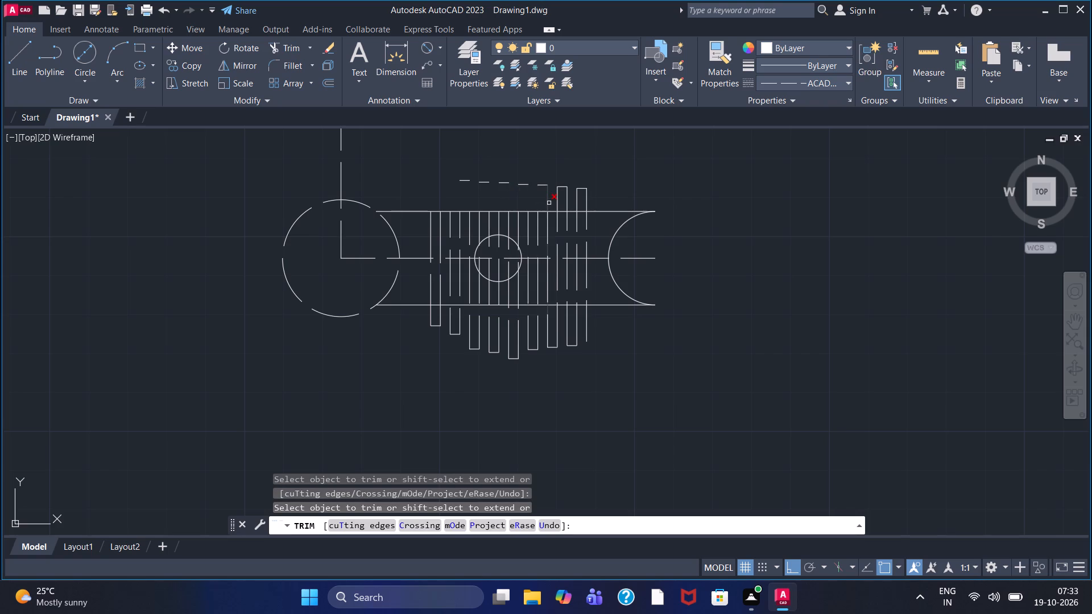
{"action": "left_click", "coordinate": [549, 203]}
{"action": "left_click", "coordinate": [556, 203]}
{"action": "left_click", "coordinate": [568, 203]}
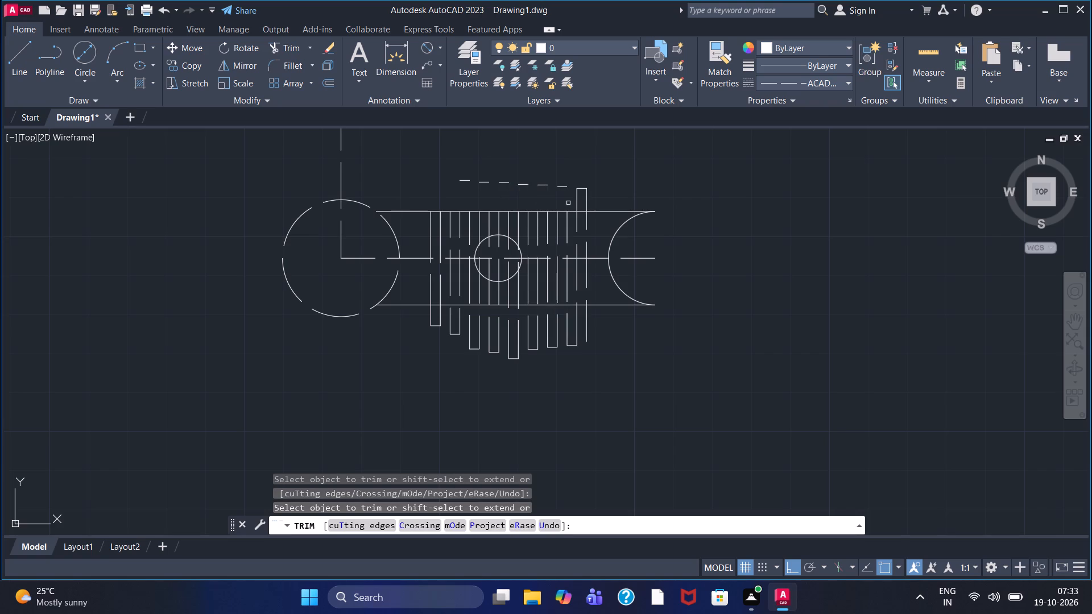
{"action": "left_click", "coordinate": [575, 205]}
{"action": "left_click", "coordinate": [587, 201]}
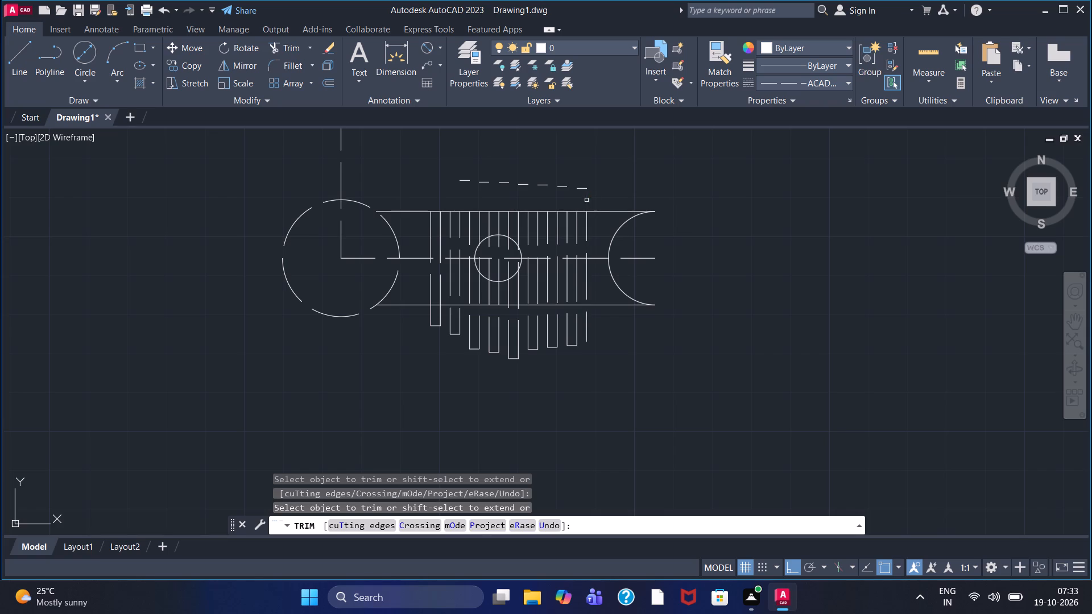
Remove the seven leftover short connector segments floating above the upper horizontal line.
{"action": "left_click", "coordinate": [581, 188]}
{"action": "left_click", "coordinate": [568, 185]}
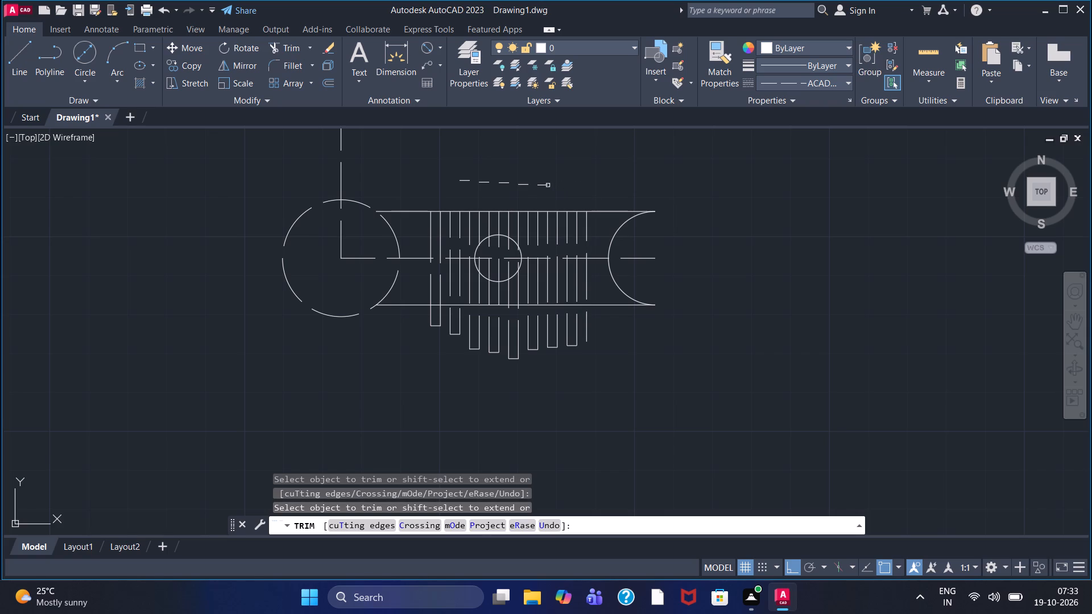
{"action": "left_click", "coordinate": [543, 183]}
{"action": "left_click", "coordinate": [523, 185]}
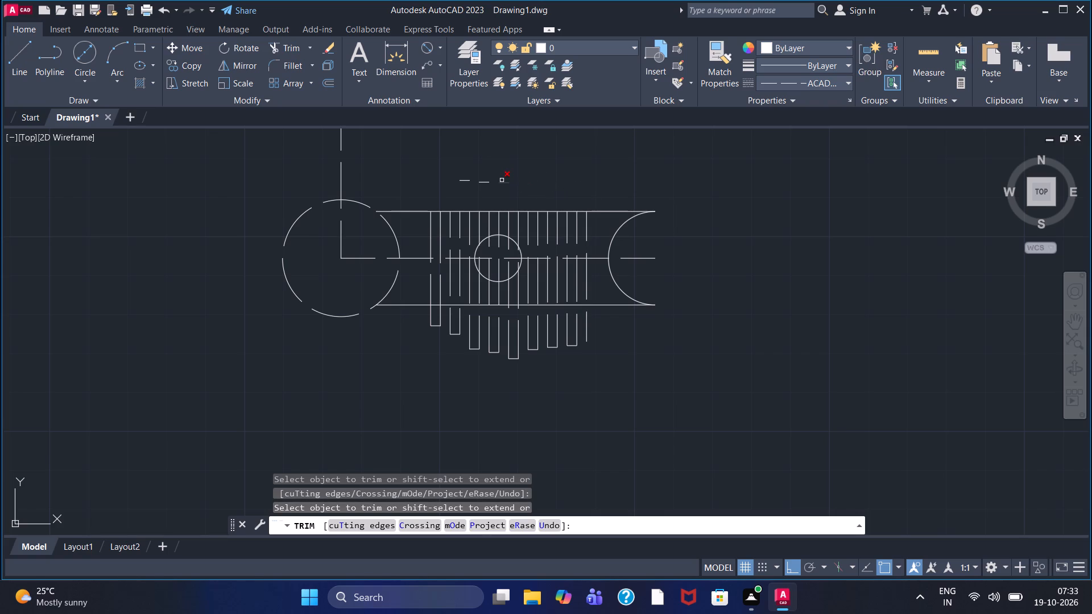
{"action": "left_click", "coordinate": [503, 181]}
{"action": "left_click", "coordinate": [486, 181]}
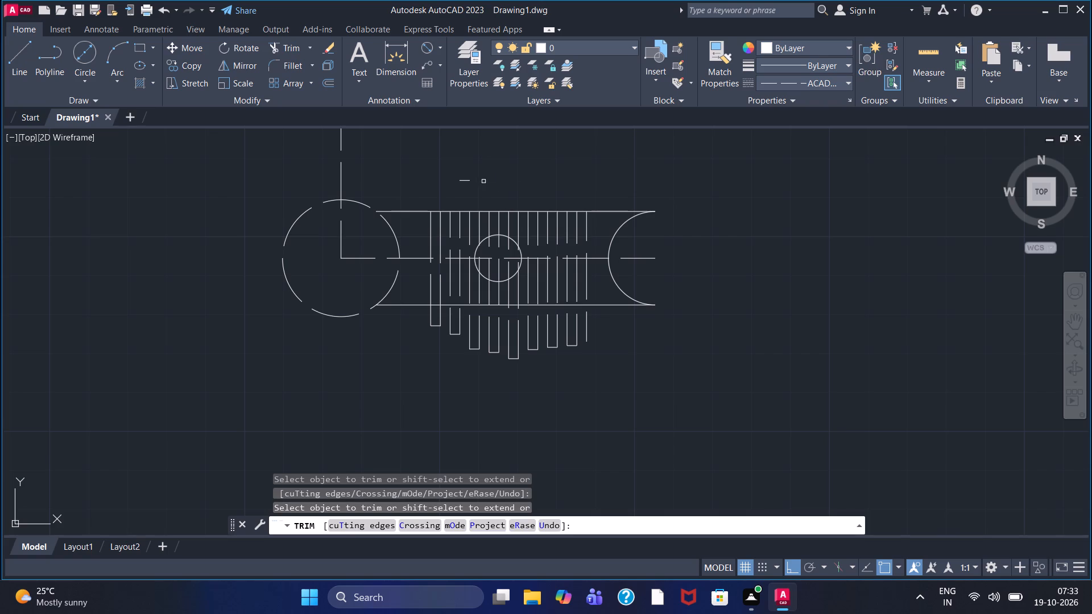
{"action": "left_click", "coordinate": [468, 179]}
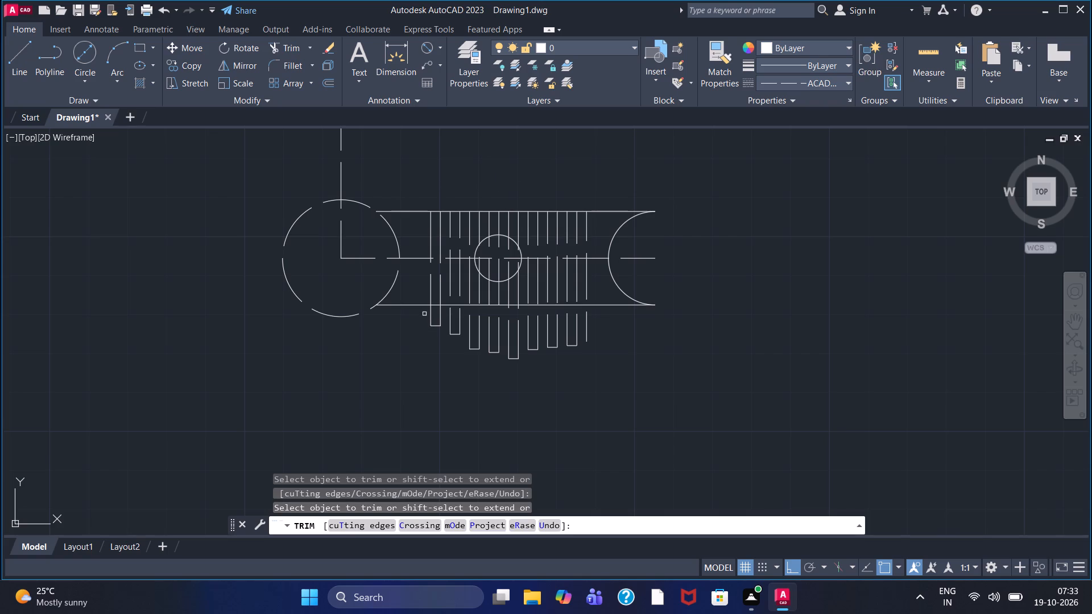
Trim the first eight dashed verticals from the left where they project below the arm's lower horizontal line, removing their four bottom connectors.
{"action": "left_click", "coordinate": [430, 314]}
{"action": "left_click", "coordinate": [437, 324]}
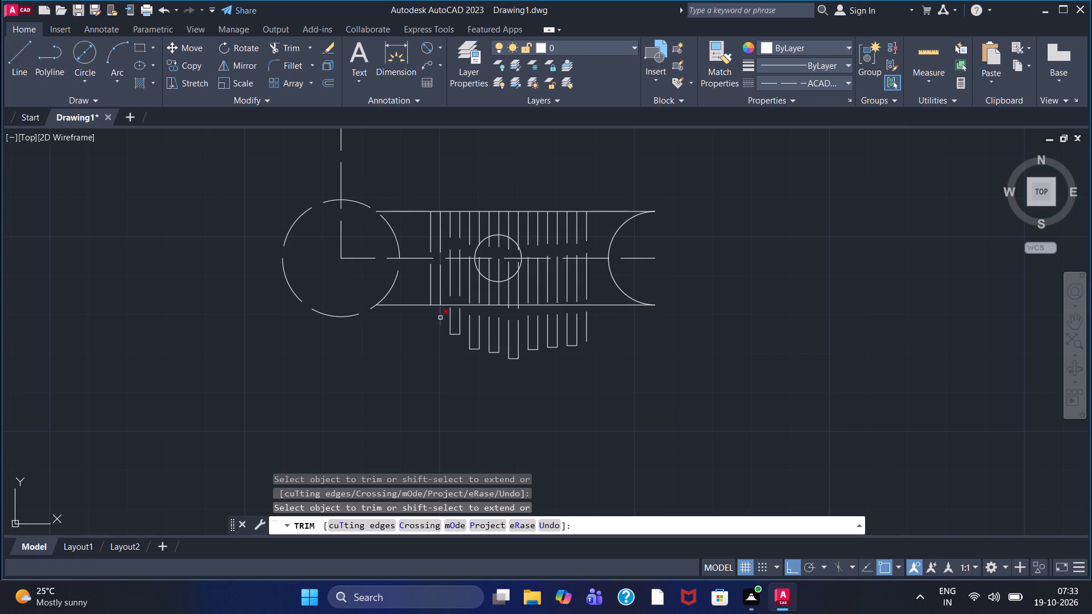
{"action": "left_click", "coordinate": [440, 318]}
{"action": "left_click", "coordinate": [450, 319]}
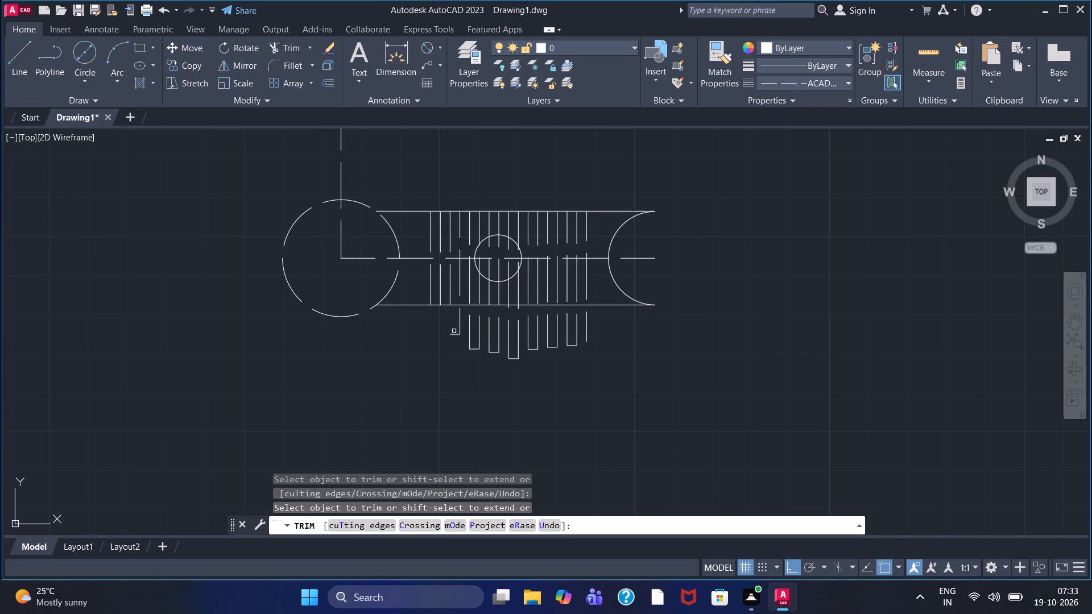
{"action": "left_click", "coordinate": [454, 334]}
{"action": "left_click", "coordinate": [458, 323]}
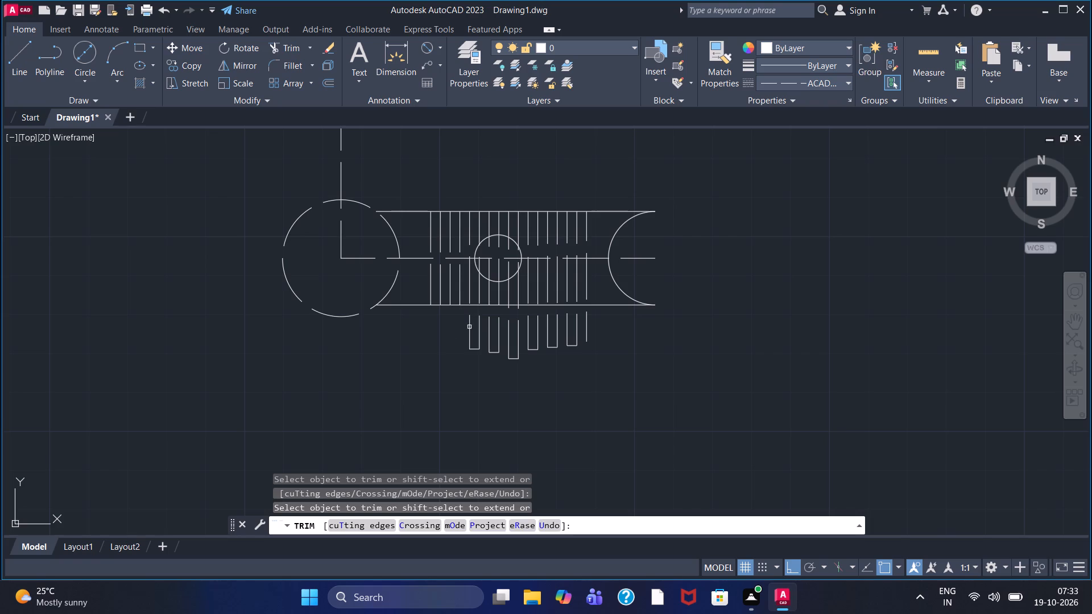
{"action": "left_click", "coordinate": [469, 327]}
{"action": "left_click", "coordinate": [472, 347]}
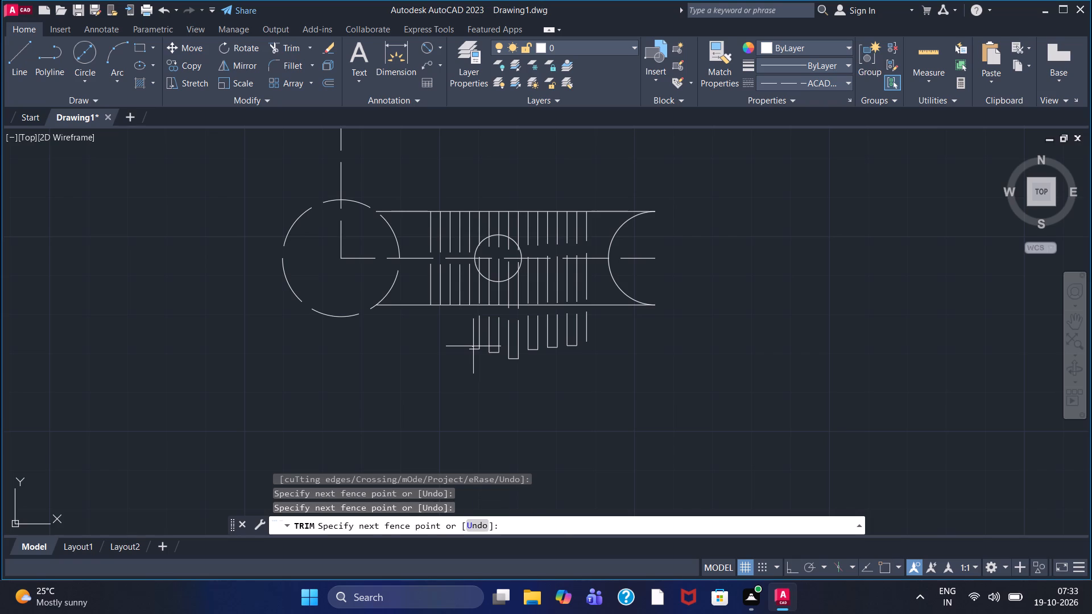
{"action": "left_click", "coordinate": [474, 358]}
{"action": "left_click", "coordinate": [478, 341]}
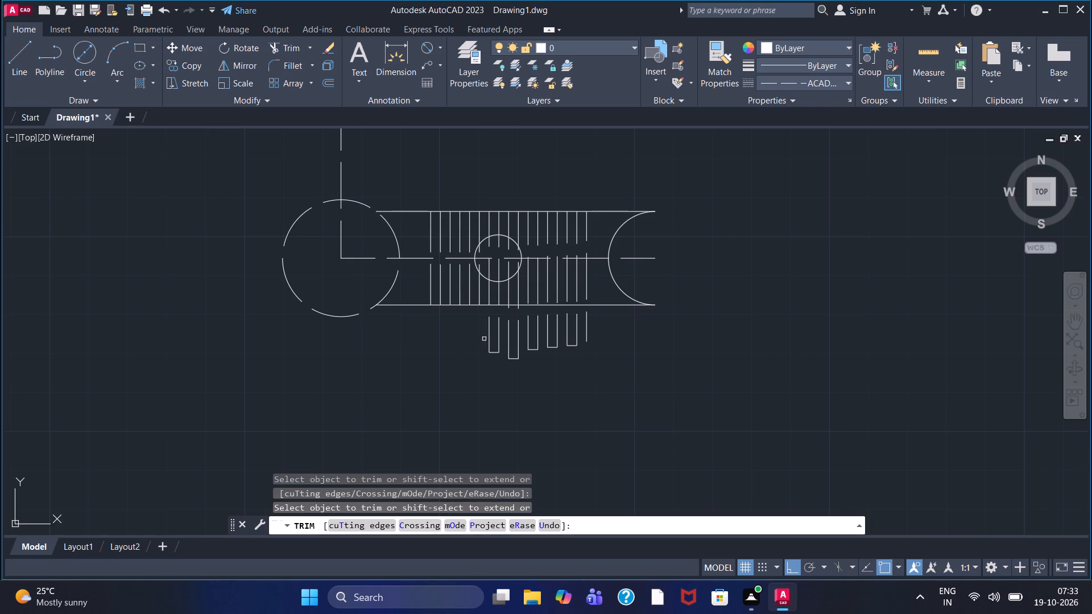
{"action": "left_click", "coordinate": [489, 337]}
{"action": "left_click", "coordinate": [493, 351]}
{"action": "left_click", "coordinate": [498, 340]}
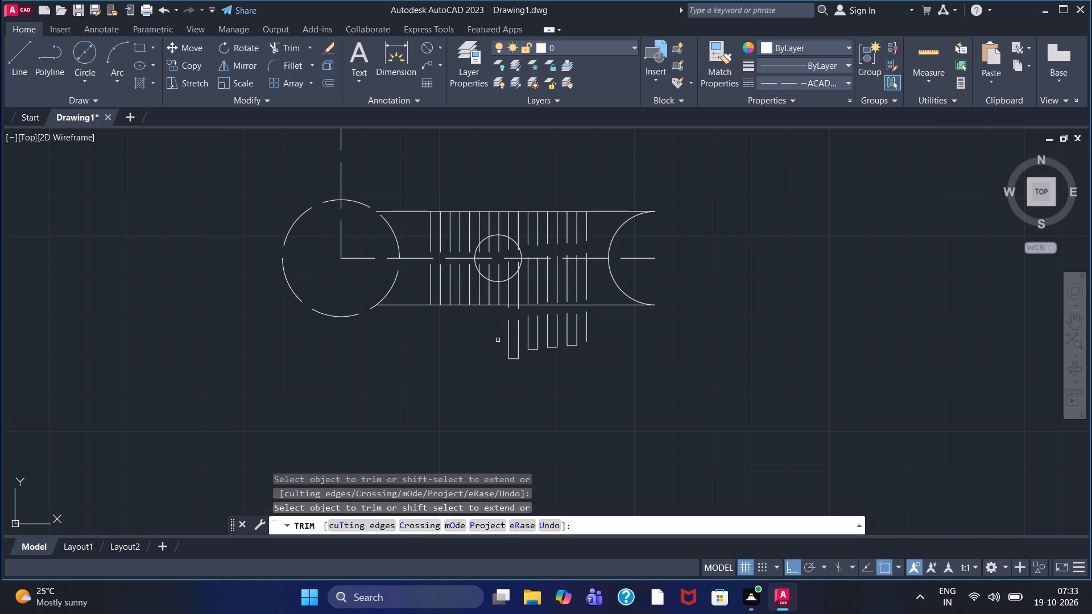
Trim the remaining nine dashed verticals where they project below the arm's lower horizontal line, removing their four bottom connectors.
{"action": "left_click", "coordinate": [510, 340]}
{"action": "left_click", "coordinate": [514, 359]}
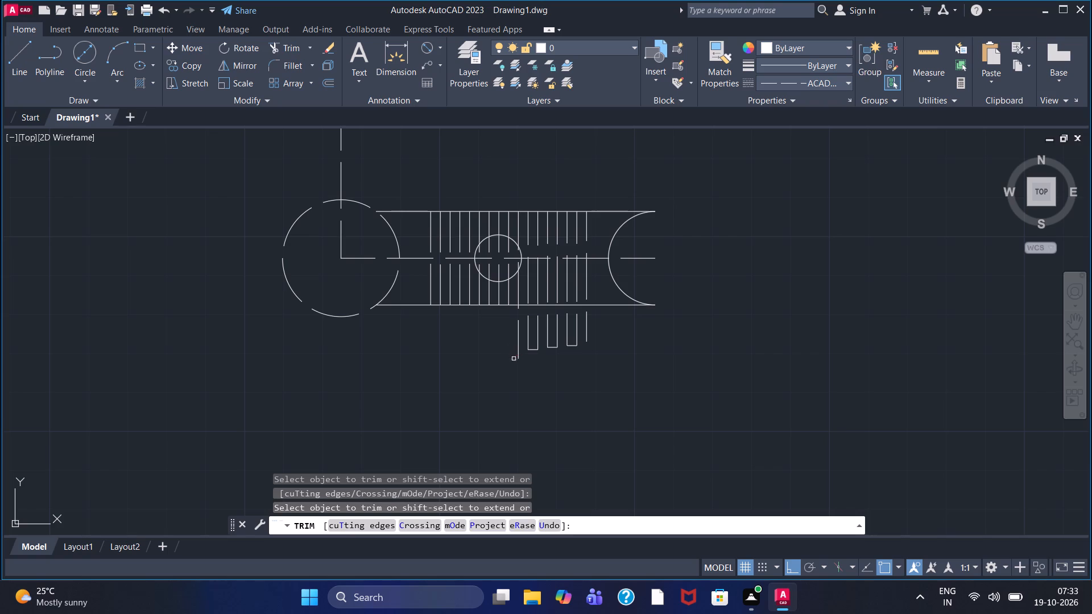
{"action": "left_click", "coordinate": [517, 347]}
{"action": "left_click", "coordinate": [528, 335]}
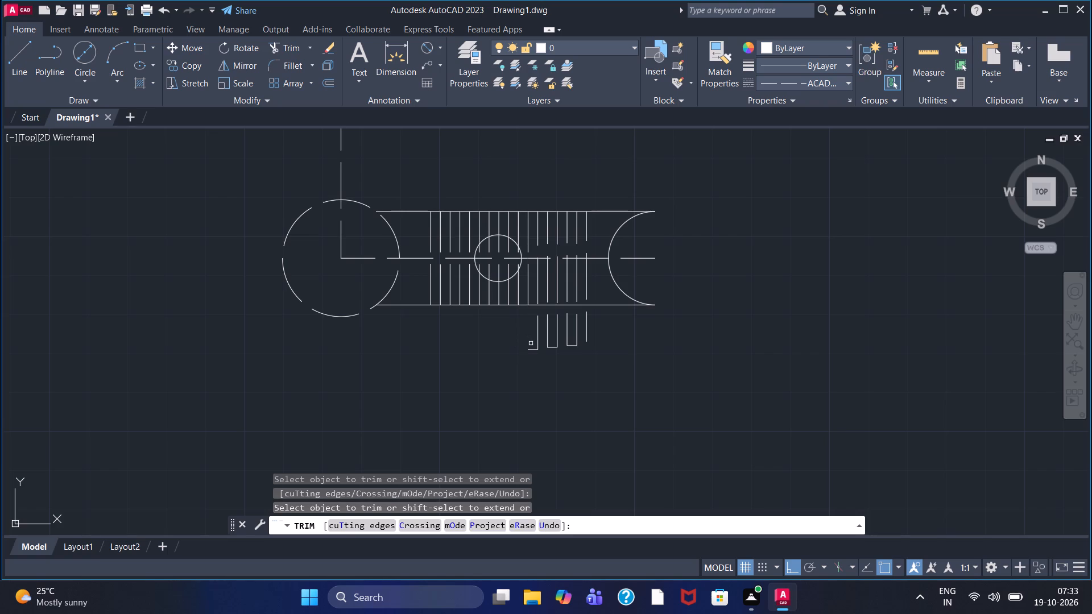
{"action": "left_click", "coordinate": [531, 350]}
{"action": "left_click", "coordinate": [536, 338]}
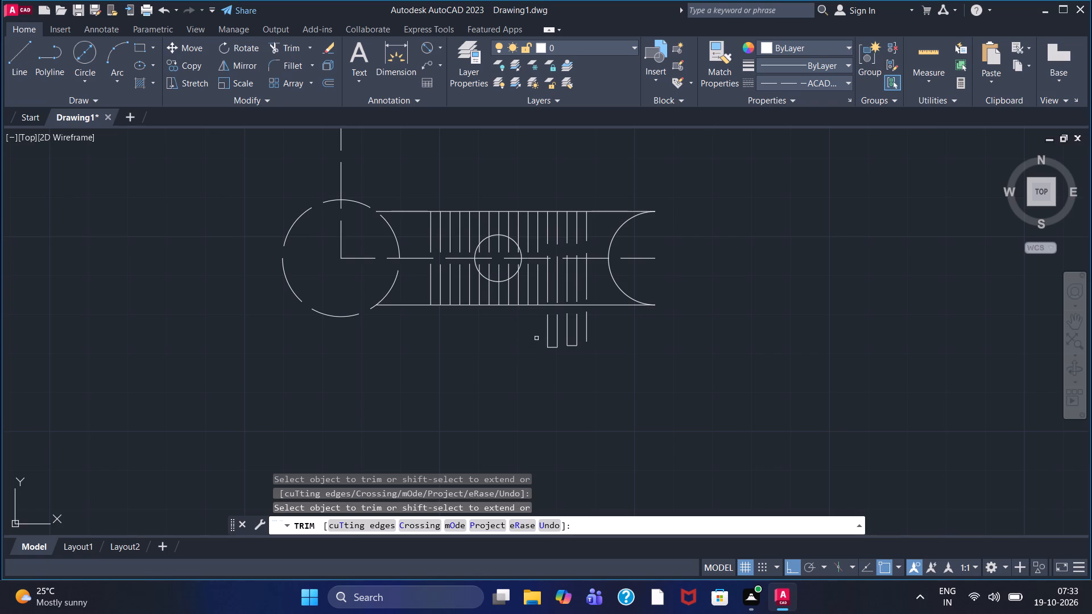
{"action": "left_click", "coordinate": [547, 333]}
{"action": "left_click", "coordinate": [553, 347]}
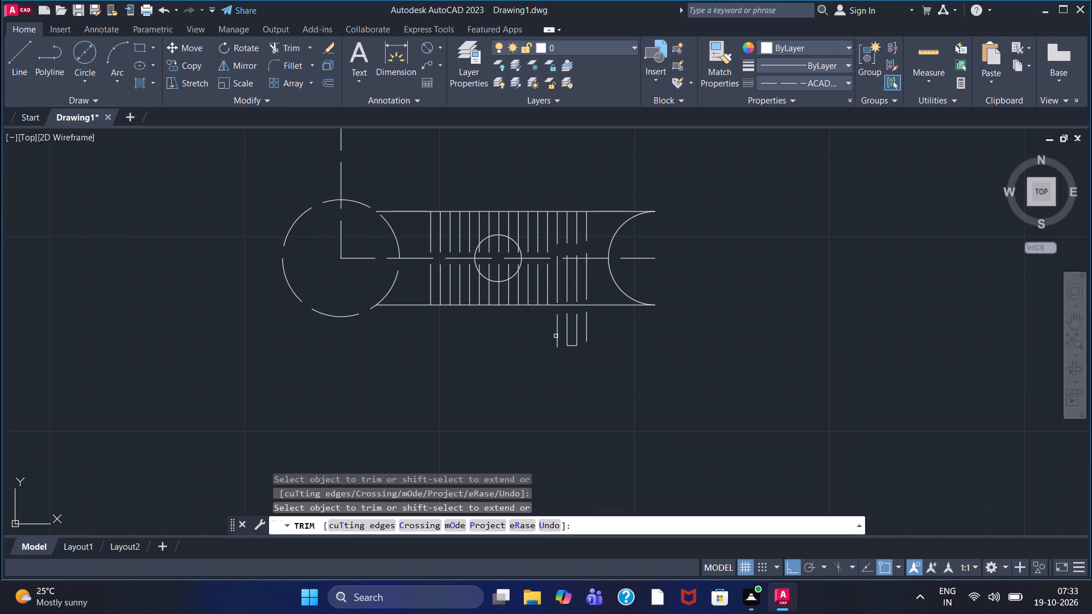
{"action": "left_click", "coordinate": [556, 335]}
{"action": "left_click", "coordinate": [565, 332]}
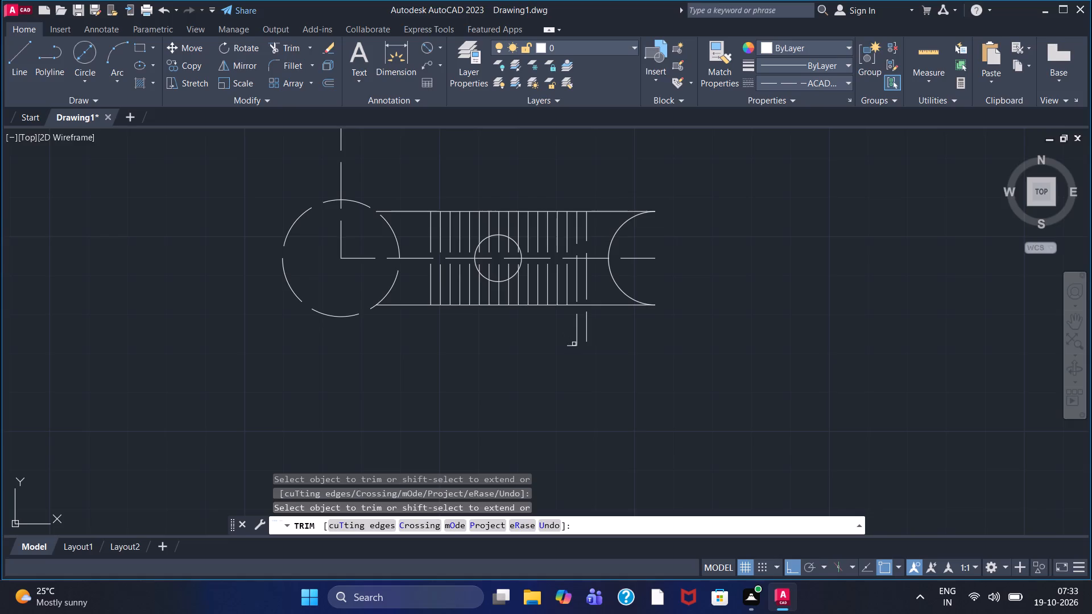
{"action": "left_click", "coordinate": [574, 346]}
{"action": "left_click", "coordinate": [576, 335]}
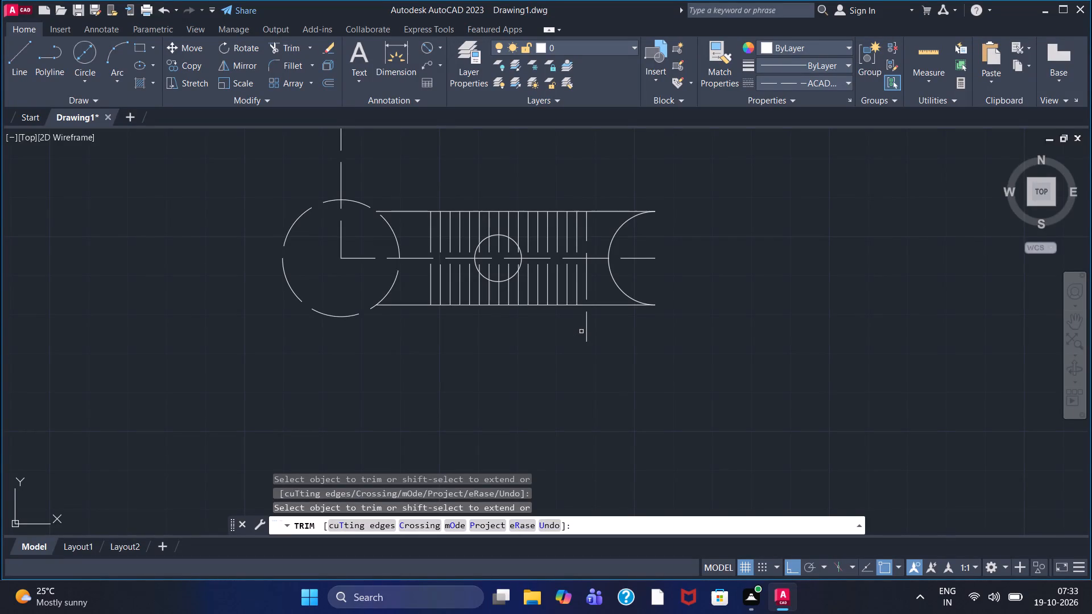
{"action": "left_click", "coordinate": [585, 329]}
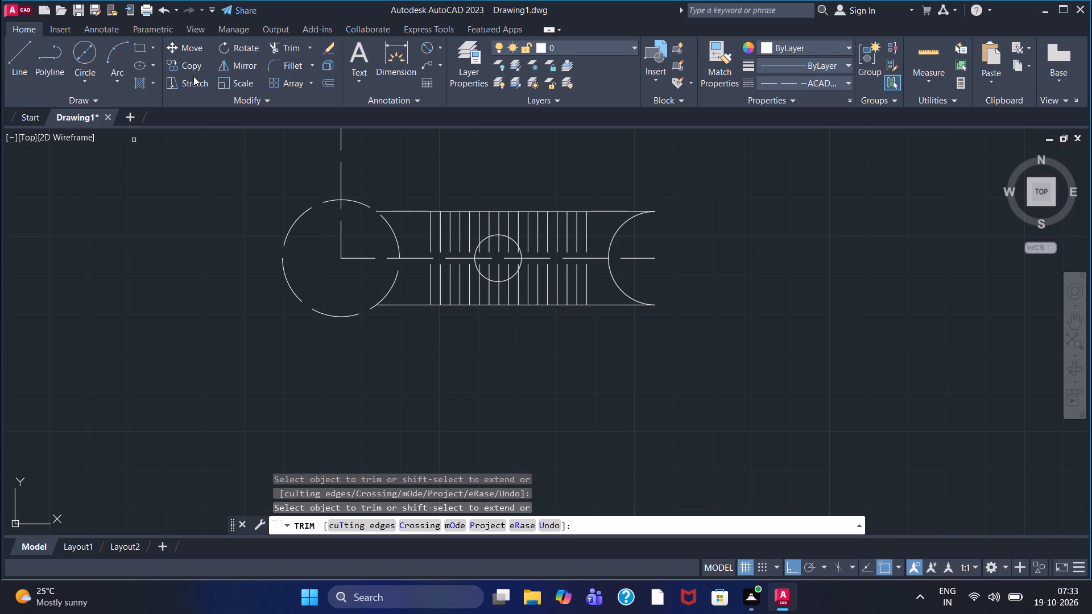
Trim the long dashed vertical line where it extends above the large dashed circle.
{"action": "scroll", "coordinate": [193, 76], "scroll_direction": "down", "scroll_amount": 1}
{"action": "scroll", "coordinate": [317, 182], "scroll_direction": "down", "scroll_amount": 1}
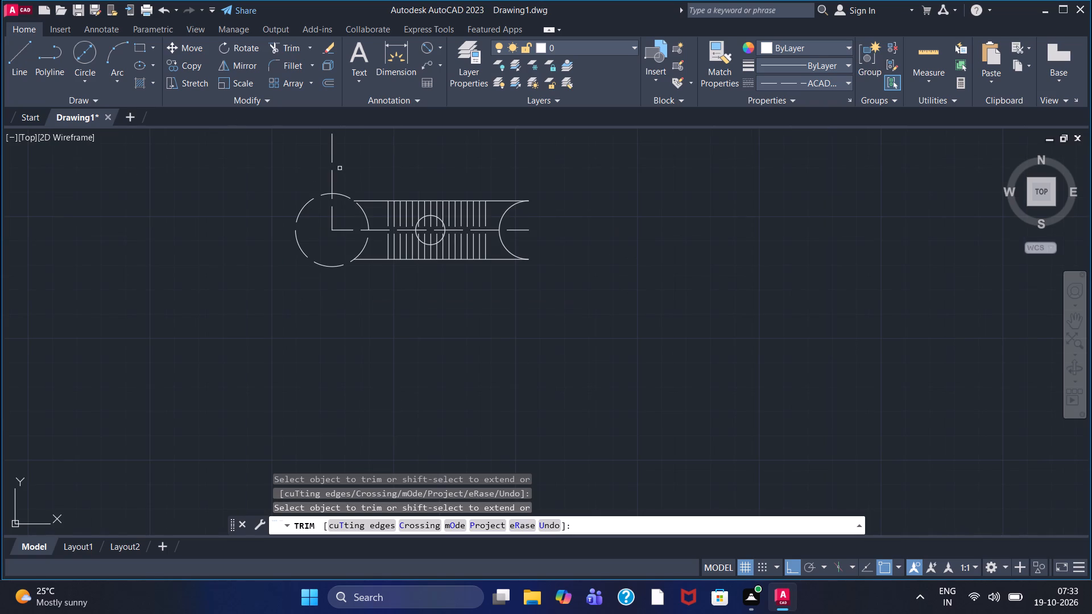
{"action": "left_click", "coordinate": [331, 160]}
Add a diameter dimension to the large dashed circle, with its text outside the circle at the upper left.
{"action": "scroll", "coordinate": [331, 160], "scroll_direction": "down", "scroll_amount": 2}
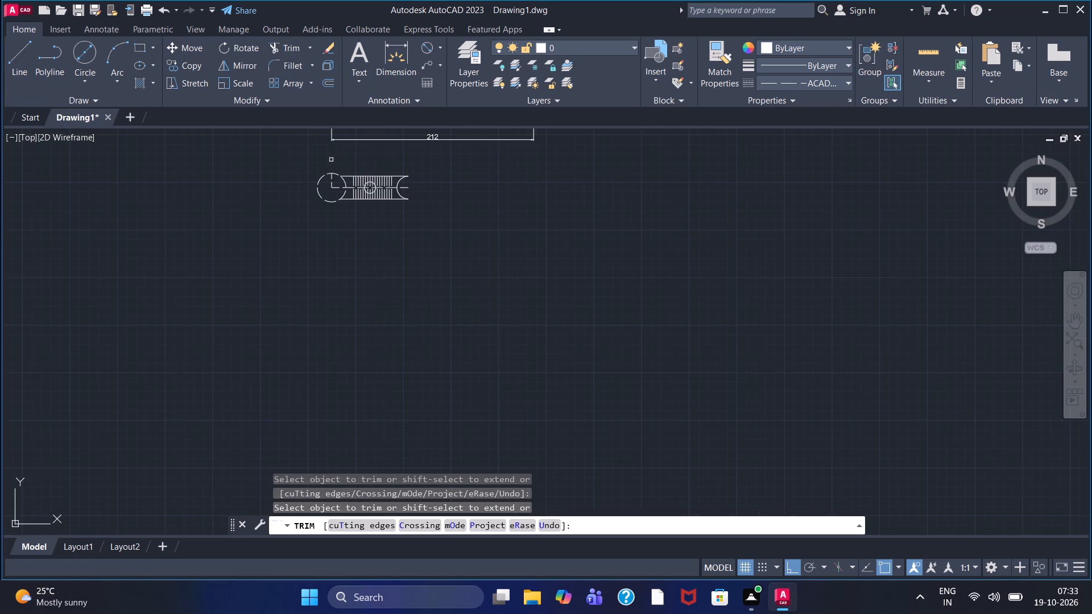
{"action": "middle_click_drag", "start_coordinate": [331, 160], "coordinate": [347, 237]}
{"action": "scroll", "coordinate": [345, 235], "scroll_direction": "up", "scroll_amount": 2}
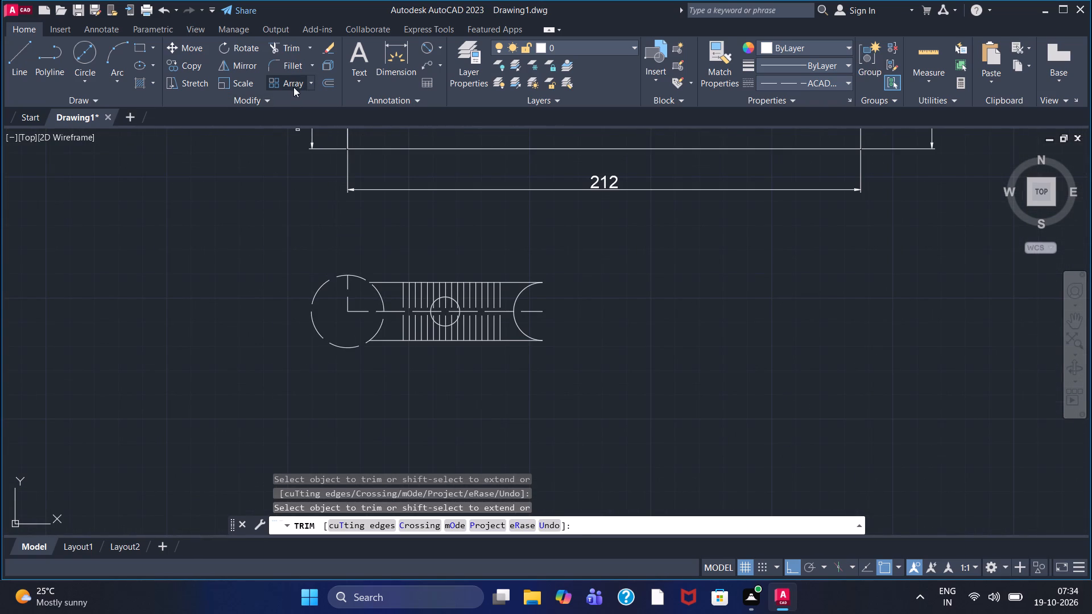
{"action": "left_click", "coordinate": [424, 50]}
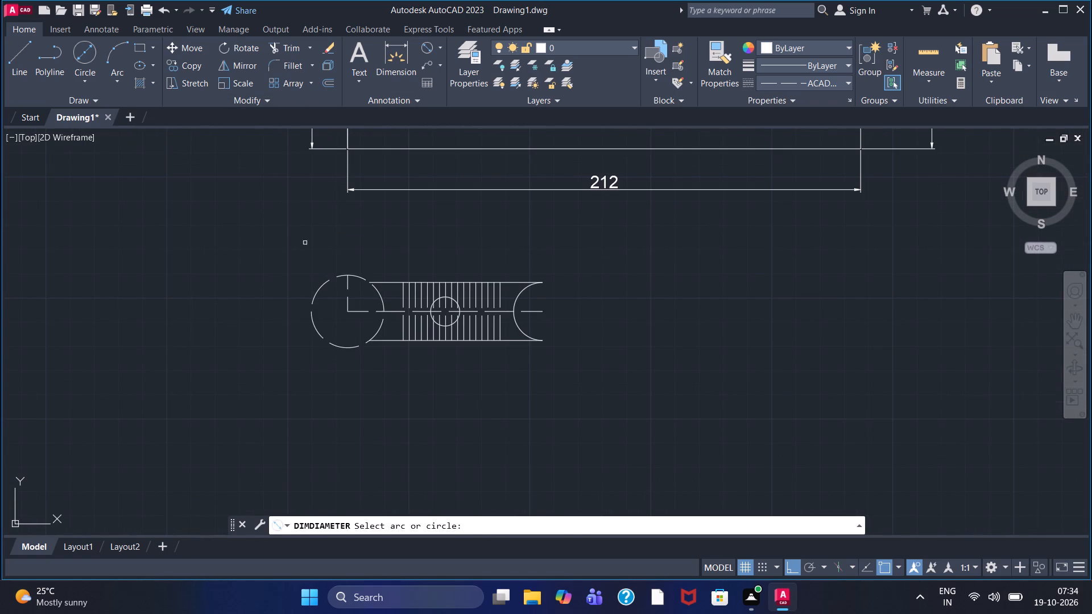
{"action": "left_click", "coordinate": [321, 292]}
{"action": "left_click", "coordinate": [319, 287]}
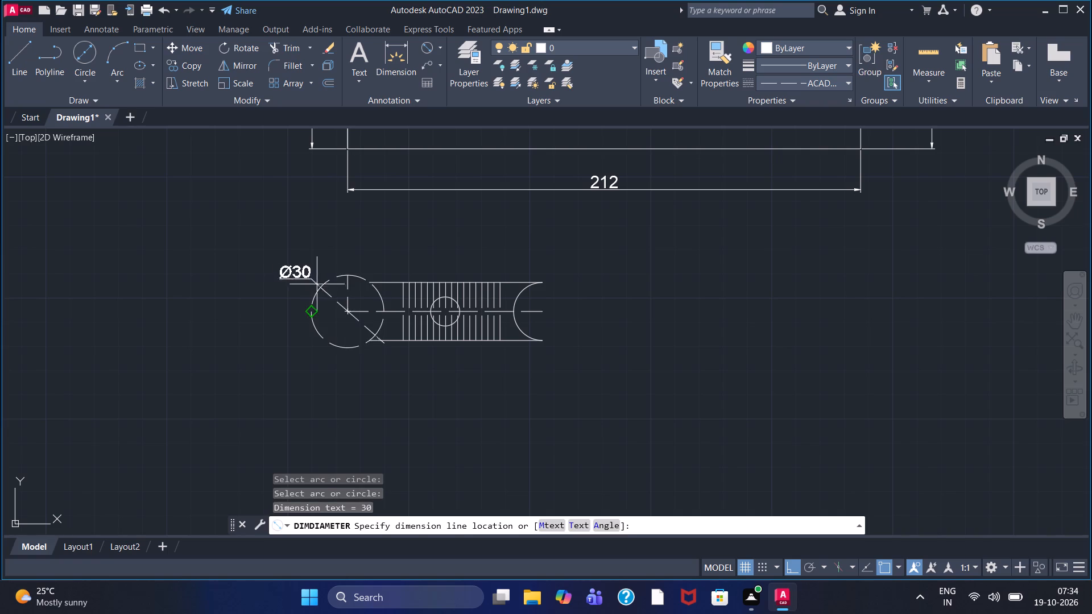
{"action": "left_click", "coordinate": [293, 270]}
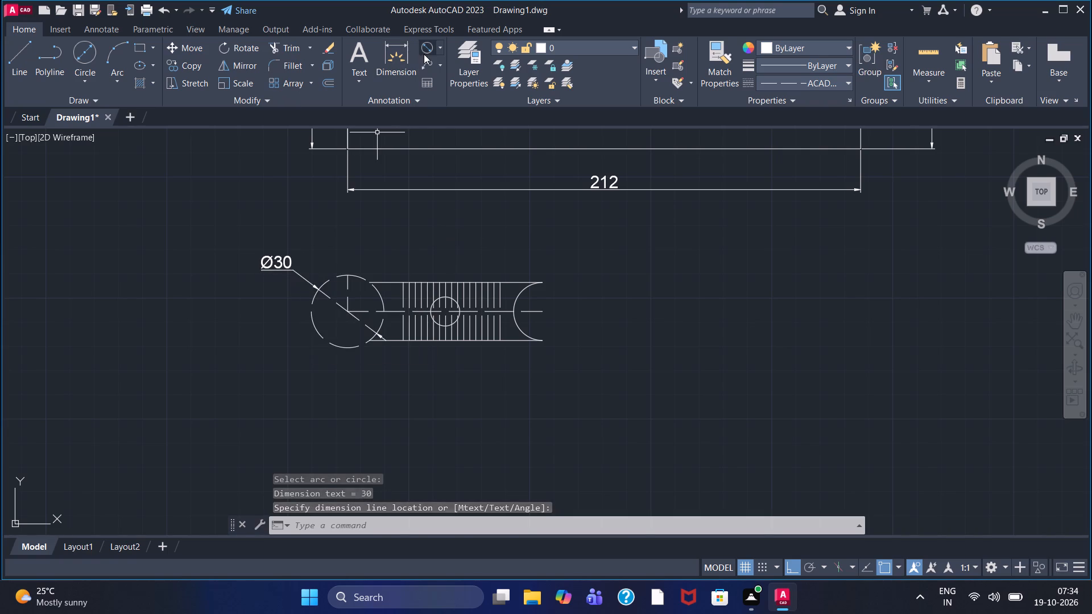
Add a horizontal linear dimension above the arm between the centres of the large dashed circle and the small circle.
{"action": "left_click", "coordinate": [437, 47]}
{"action": "left_click", "coordinate": [431, 77]}
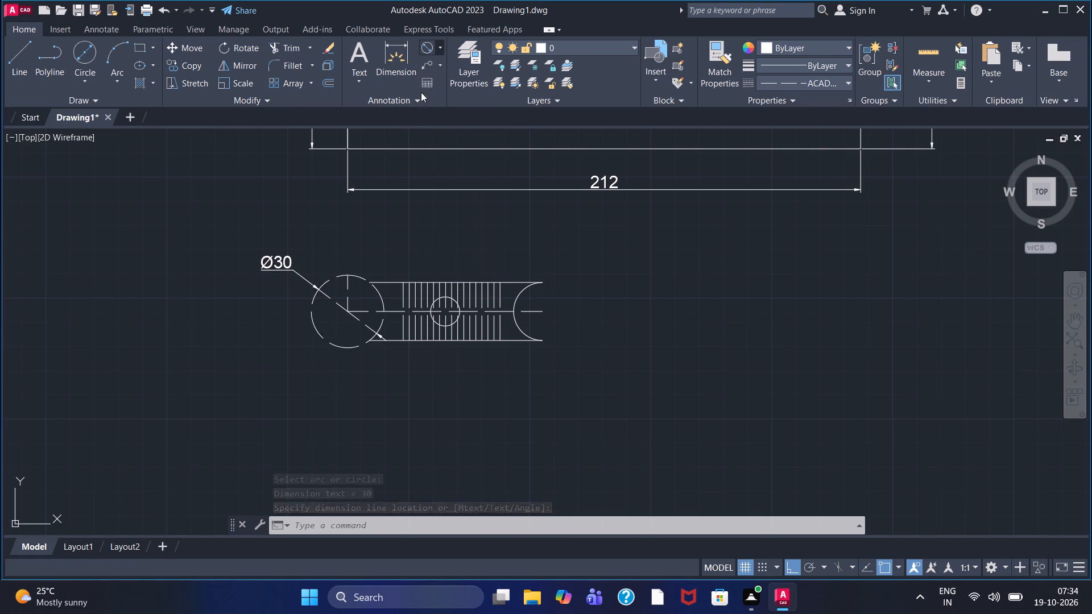
{"action": "left_click", "coordinate": [350, 312]}
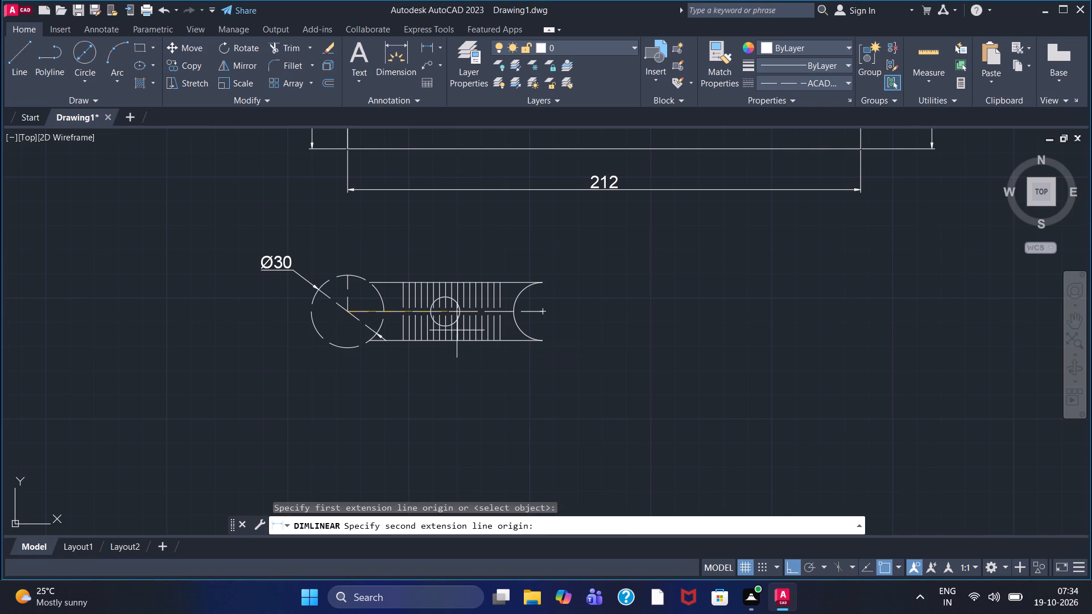
{"action": "left_click", "coordinate": [446, 313]}
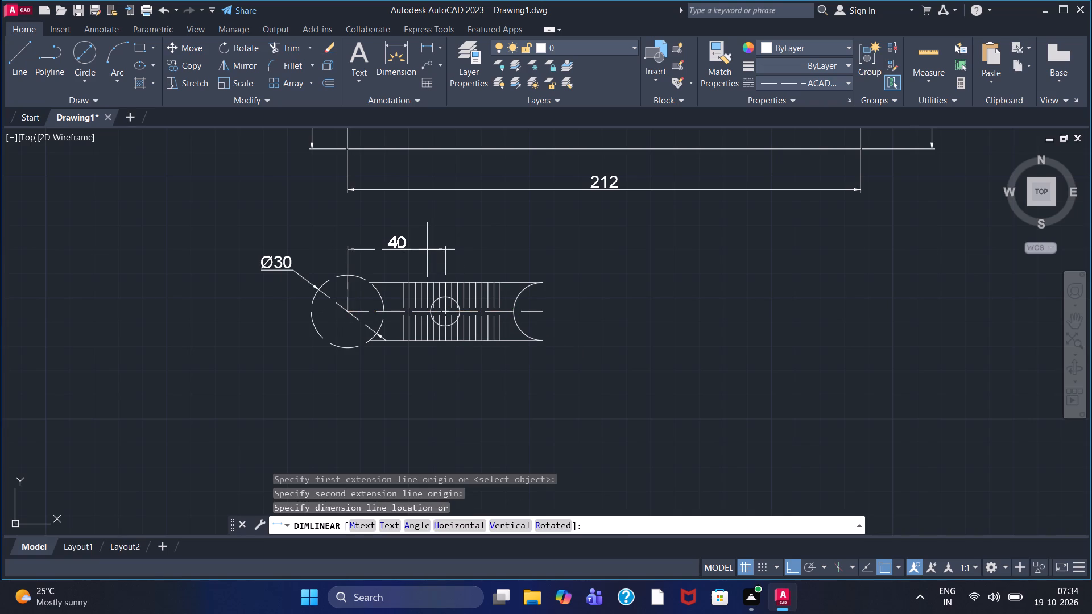
{"action": "left_click", "coordinate": [427, 250]}
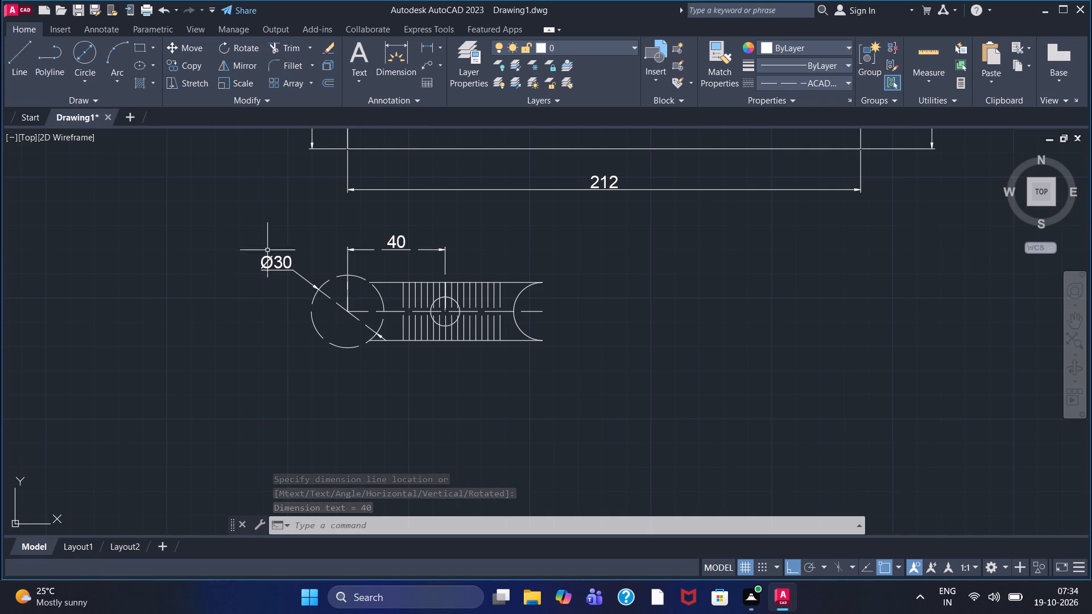
Add a vertical linear dimension for the arm's height, placed just beyond the arc end.
{"action": "left_click", "coordinate": [423, 49]}
{"action": "left_click", "coordinate": [543, 283]}
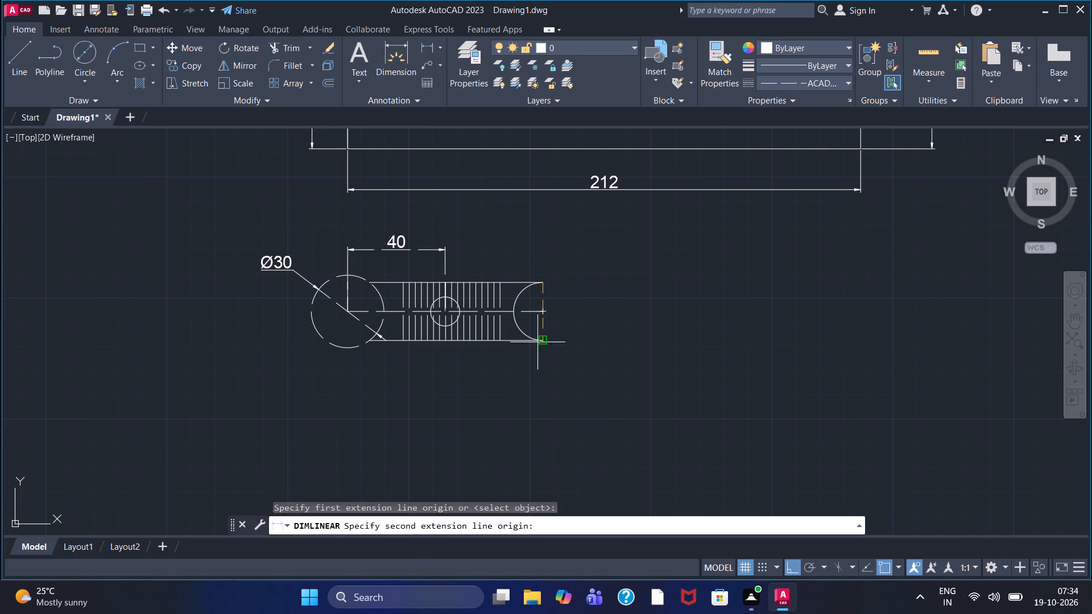
{"action": "left_click", "coordinate": [544, 342]}
{"action": "left_click", "coordinate": [581, 318]}
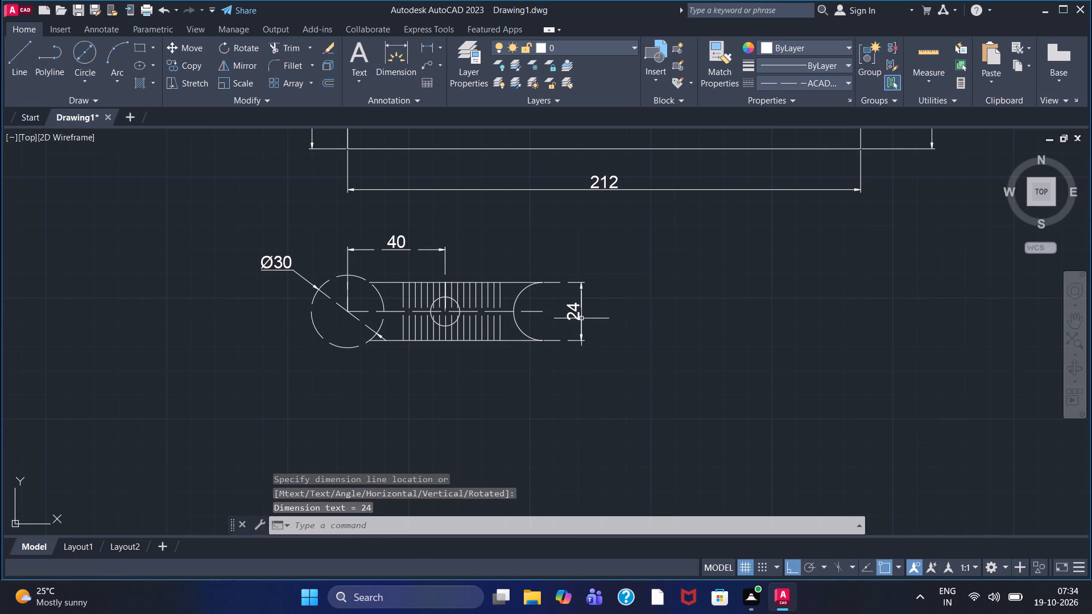
Draw a Continuous-linetype line from the arm's lower edge at the large circle, about 33 straight down and horizontally right past the arc end.
{"action": "left_click", "coordinate": [835, 86]}
{"action": "left_click", "coordinate": [800, 145]}
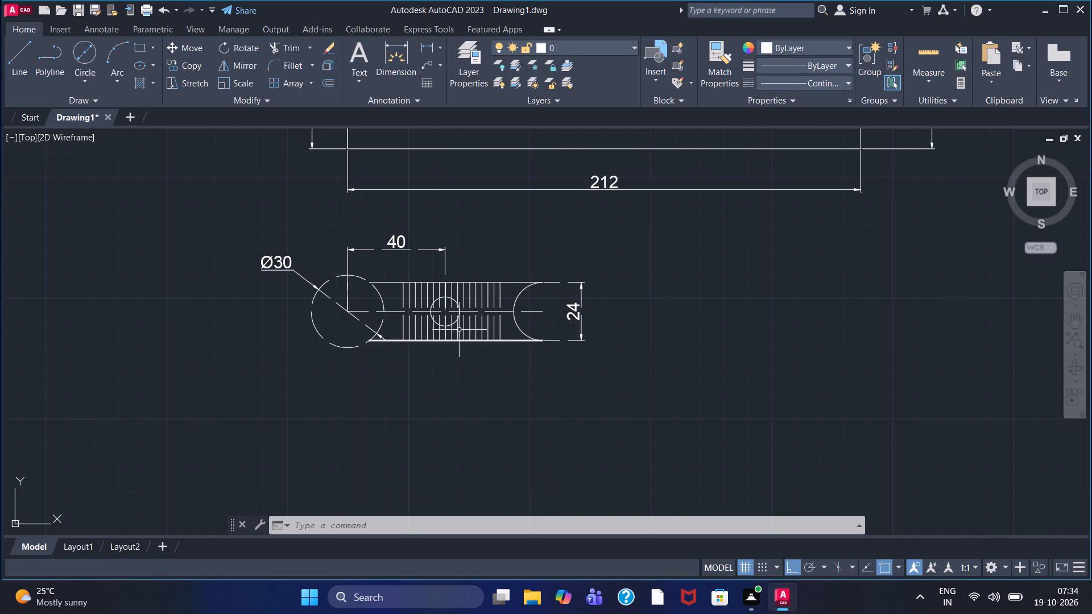
{"action": "scroll", "coordinate": [480, 330], "scroll_direction": "down", "scroll_amount": 1}
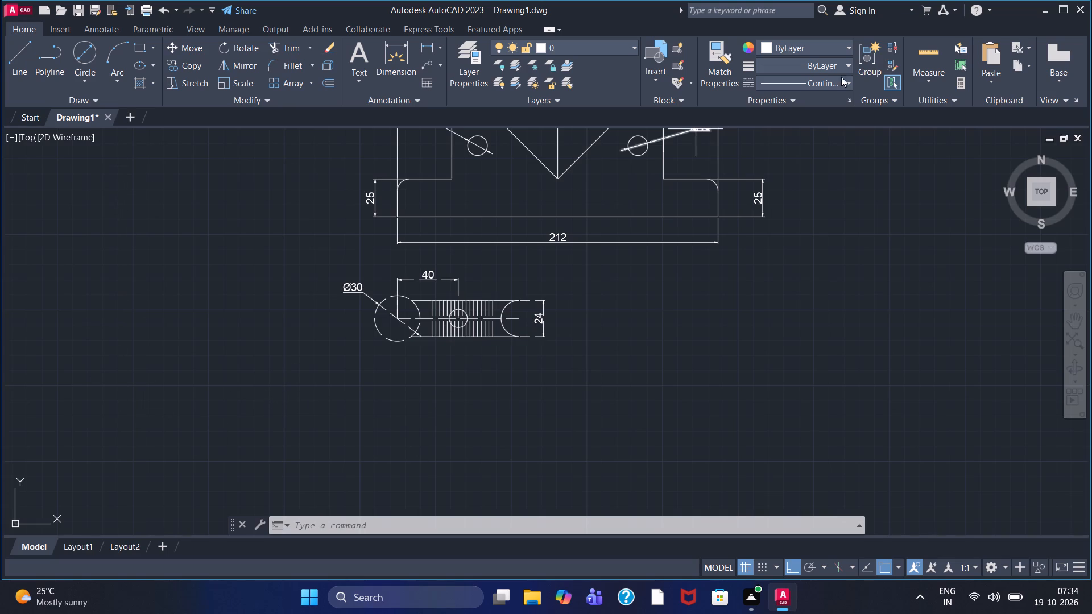
{"action": "left_click", "coordinate": [24, 57]}
{"action": "middle_click_drag", "start_coordinate": [403, 379], "coordinate": [424, 312]}
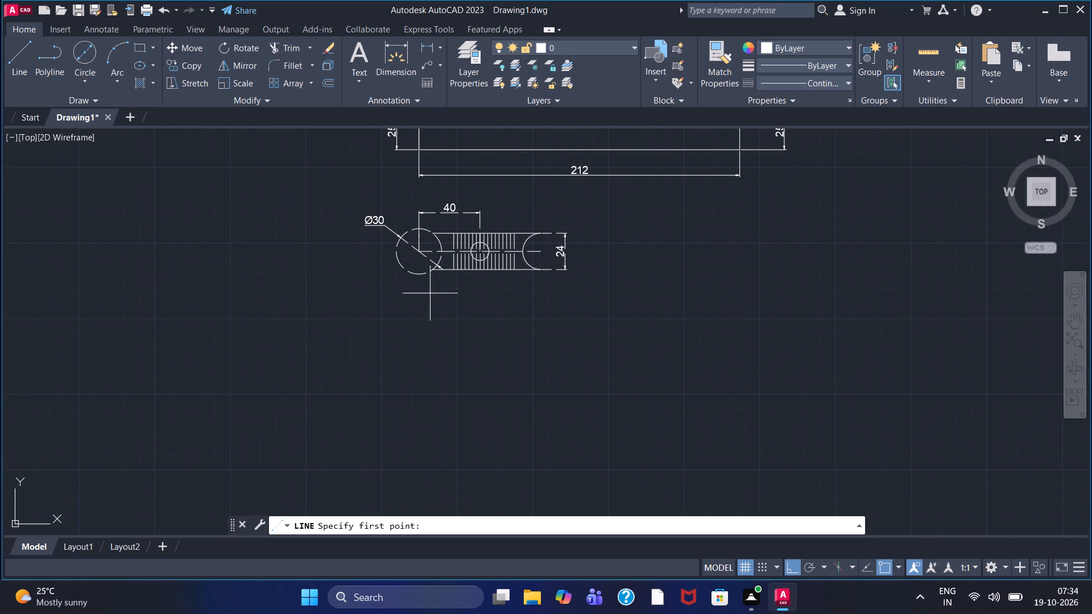
{"action": "left_click", "coordinate": [431, 271]}
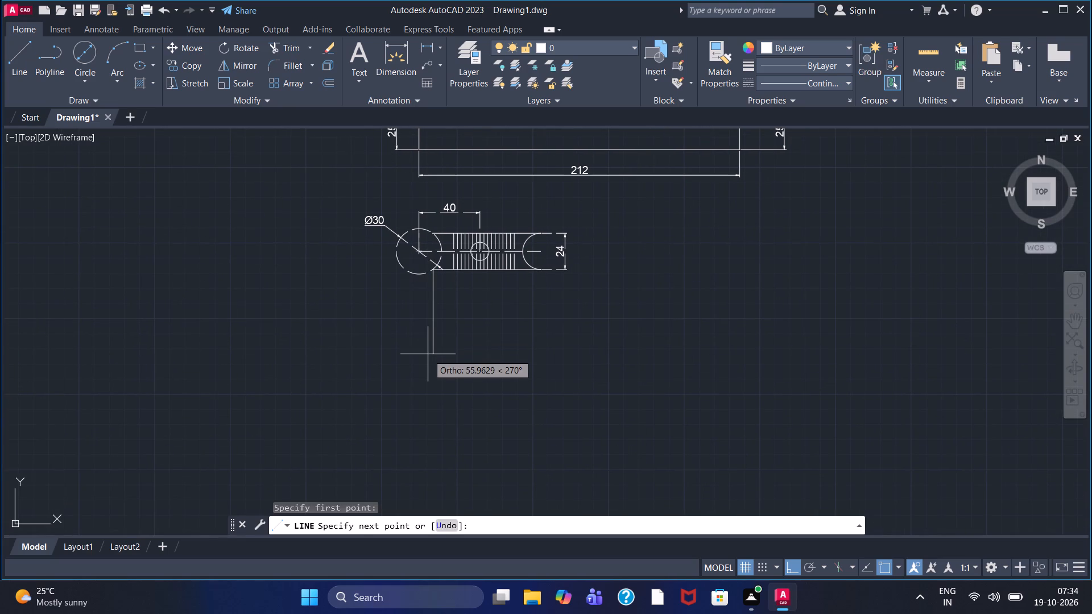
{"action": "double_click", "coordinate": [431, 320]}
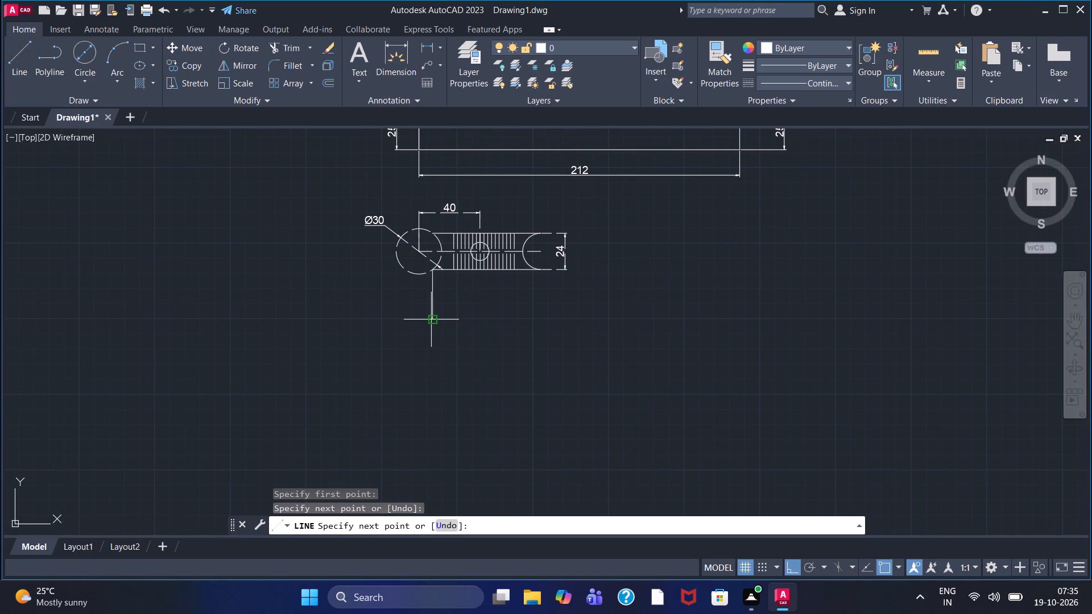
{"action": "left_click", "coordinate": [617, 320]}
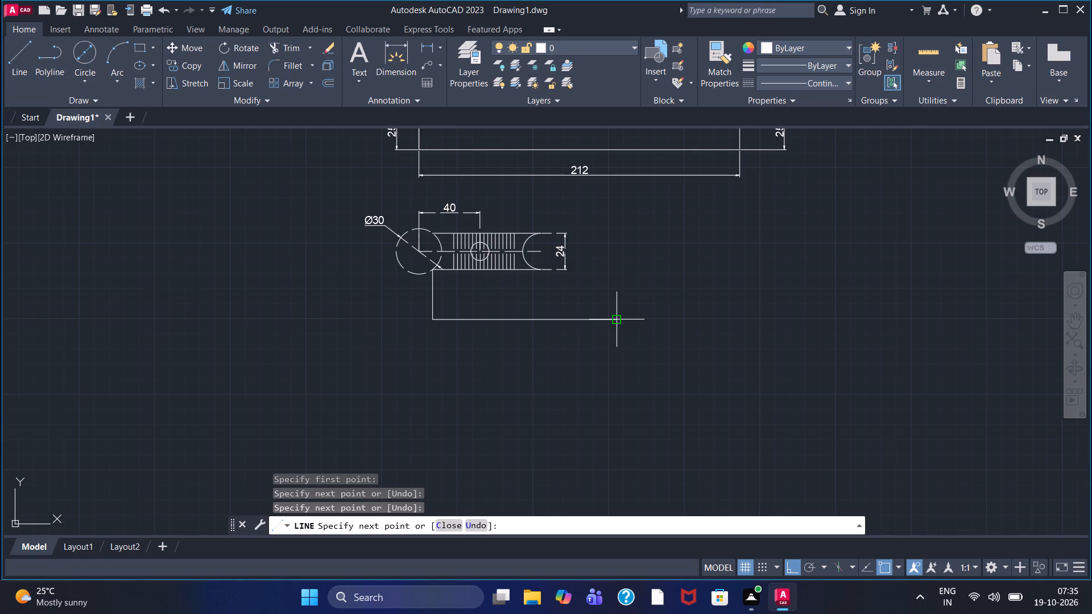
{"action": "right_click", "coordinate": [617, 320]}
{"action": "left_click", "coordinate": [633, 326]}
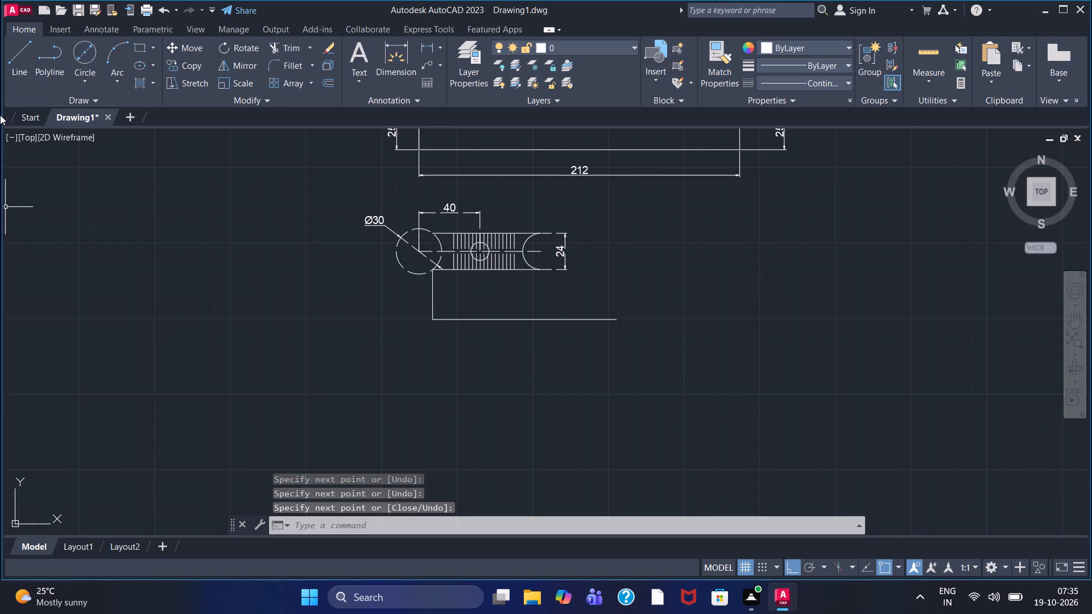
Draw a vertical line from the arm's lower edge at the arc end straight down past the horizontal line below.
{"action": "left_click", "coordinate": [16, 71]}
{"action": "left_click", "coordinate": [536, 271]}
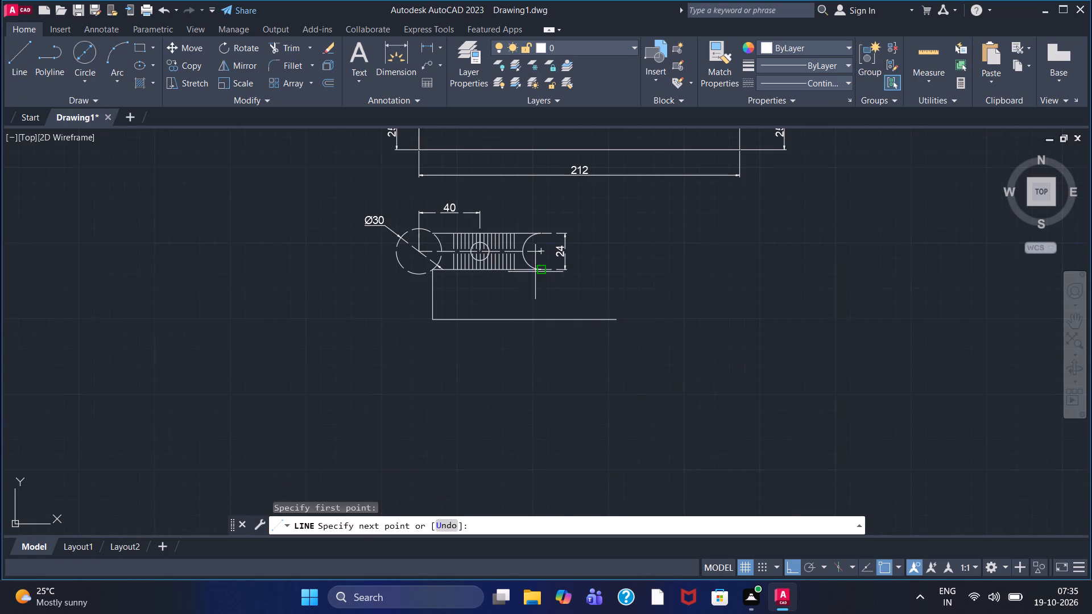
{"action": "left_click", "coordinate": [552, 367]}
{"action": "right_click", "coordinate": [552, 367]}
{"action": "left_click", "coordinate": [595, 373]}
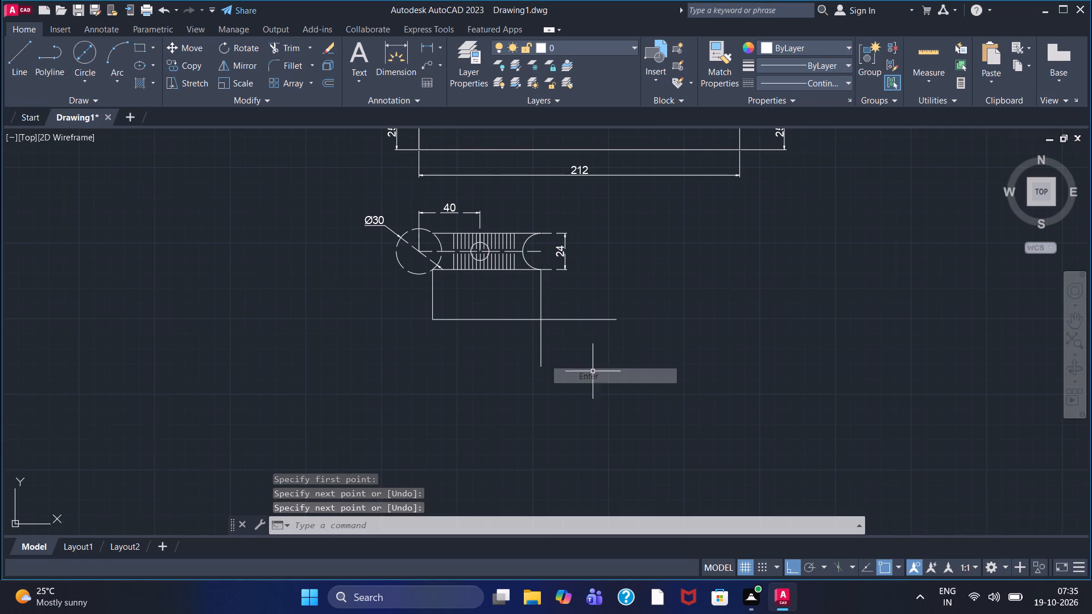
Trim the overhanging ends and both vertical projection lines, leaving only the horizontal top edge of the new view.
{"action": "left_click", "coordinate": [276, 45]}
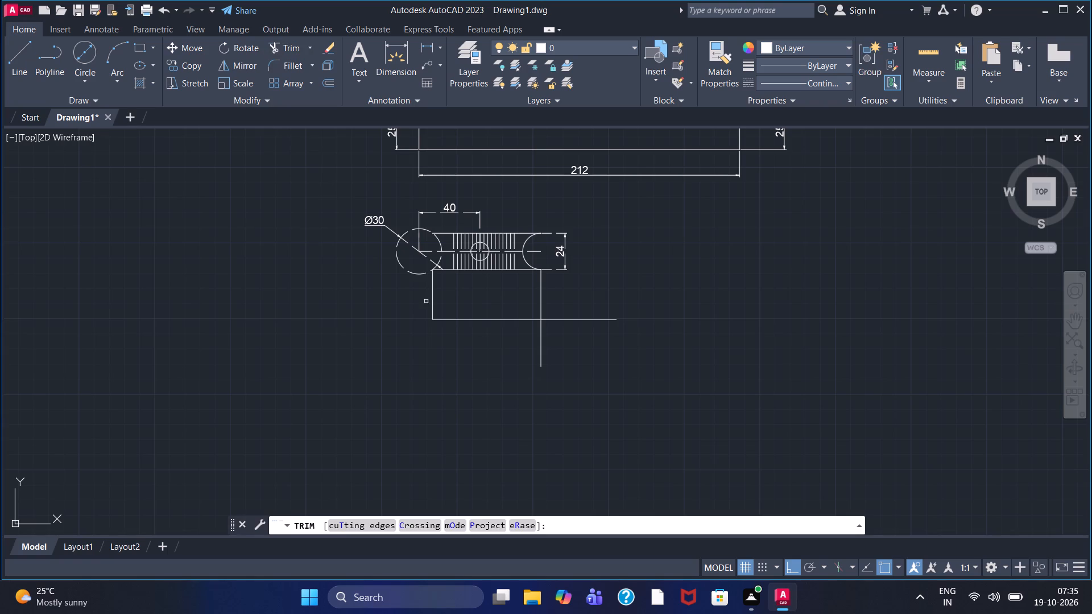
{"action": "left_click", "coordinate": [572, 319]}
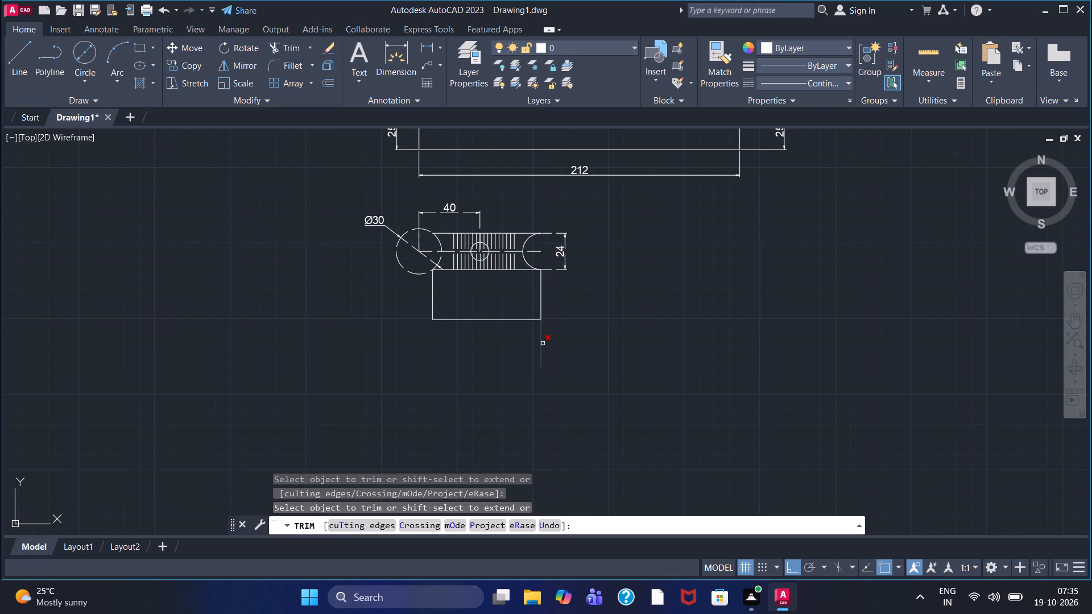
{"action": "left_click", "coordinate": [543, 343]}
{"action": "left_click", "coordinate": [542, 298]}
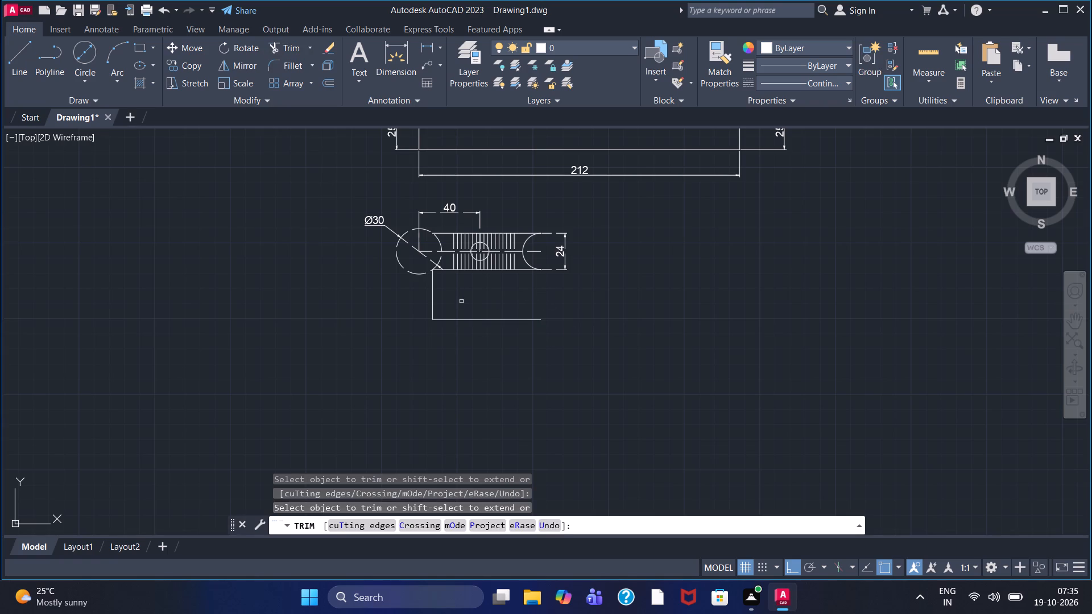
{"action": "left_click", "coordinate": [432, 292]}
Draw a 70-long vertical line down from the left end of the new view's top edge.
{"action": "left_click", "coordinate": [20, 70]}
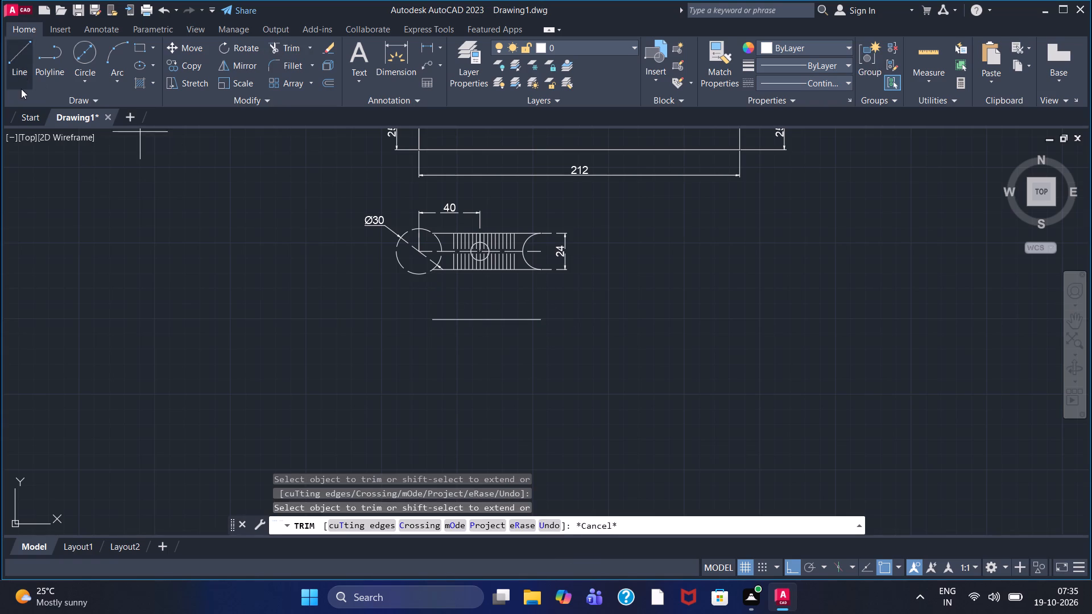
{"action": "left_click", "coordinate": [438, 322]}
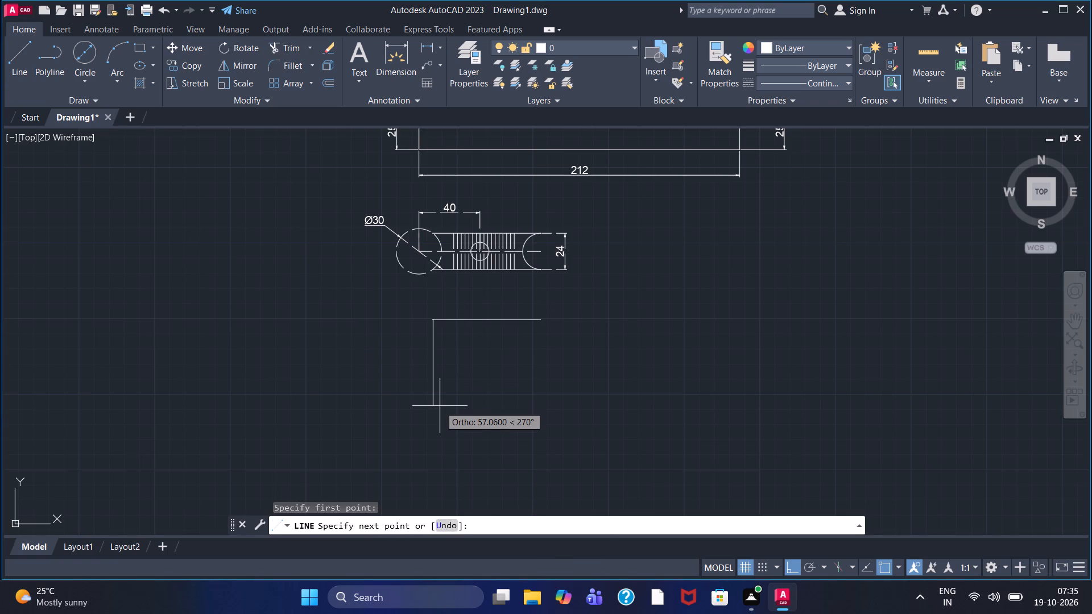
{"action": "type", "text": "70"}
{"action": "key", "text": "Return"}
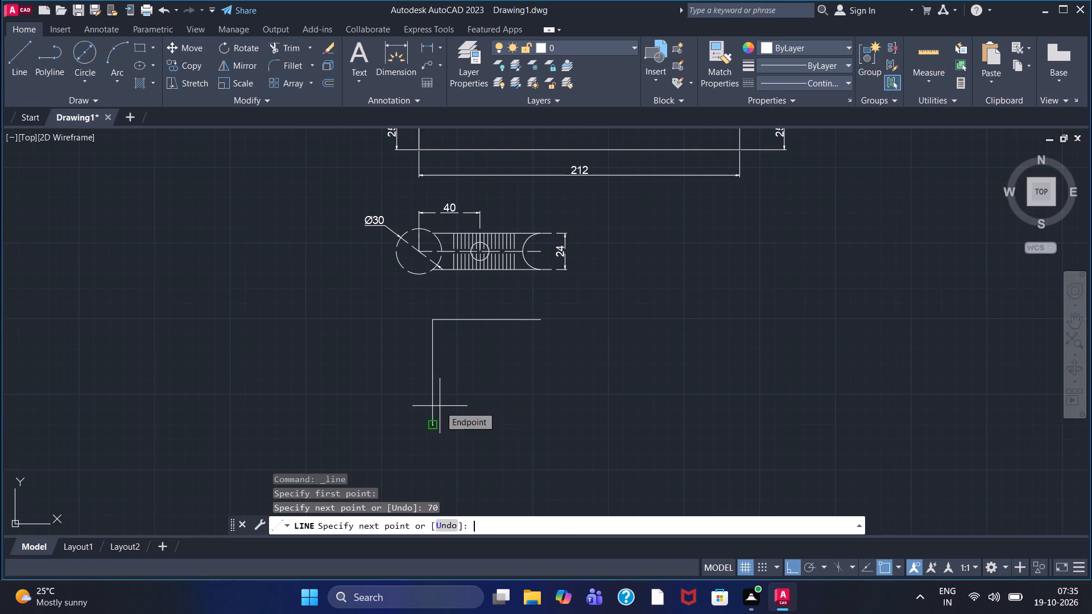
{"action": "right_click", "coordinate": [440, 406]}
{"action": "left_click", "coordinate": [481, 418]}
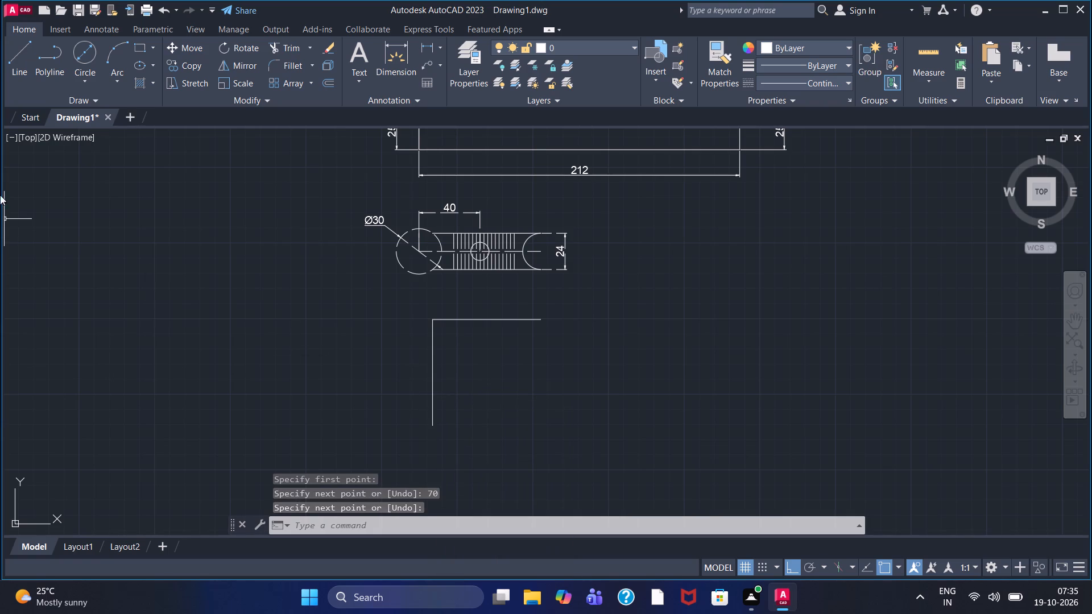
Draw a 70-long vertical line down from the right end of the new view's top edge.
{"action": "left_click", "coordinate": [22, 67]}
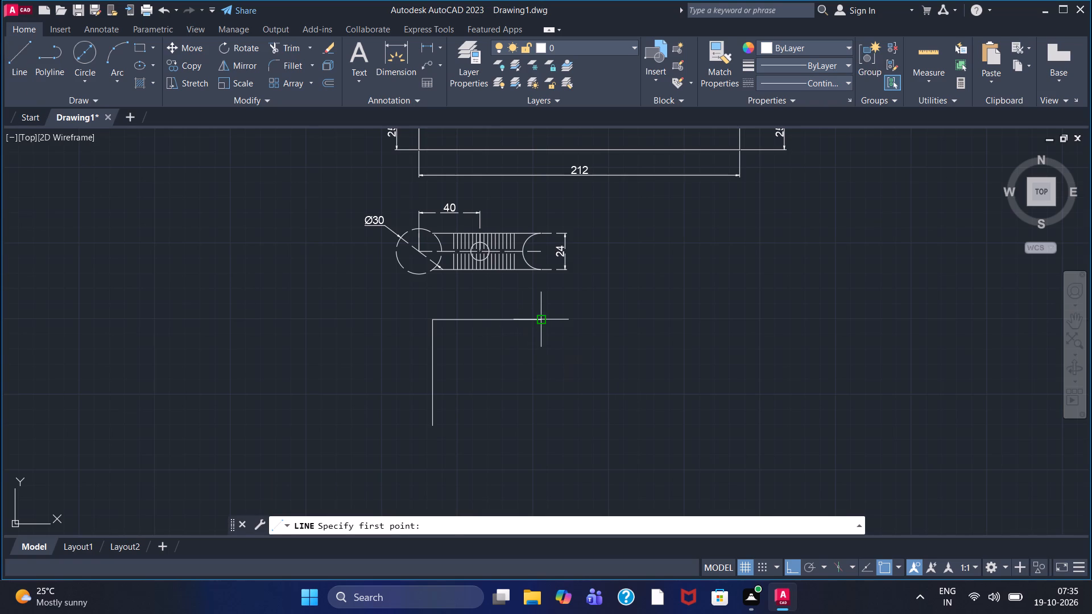
{"action": "left_click", "coordinate": [539, 321]}
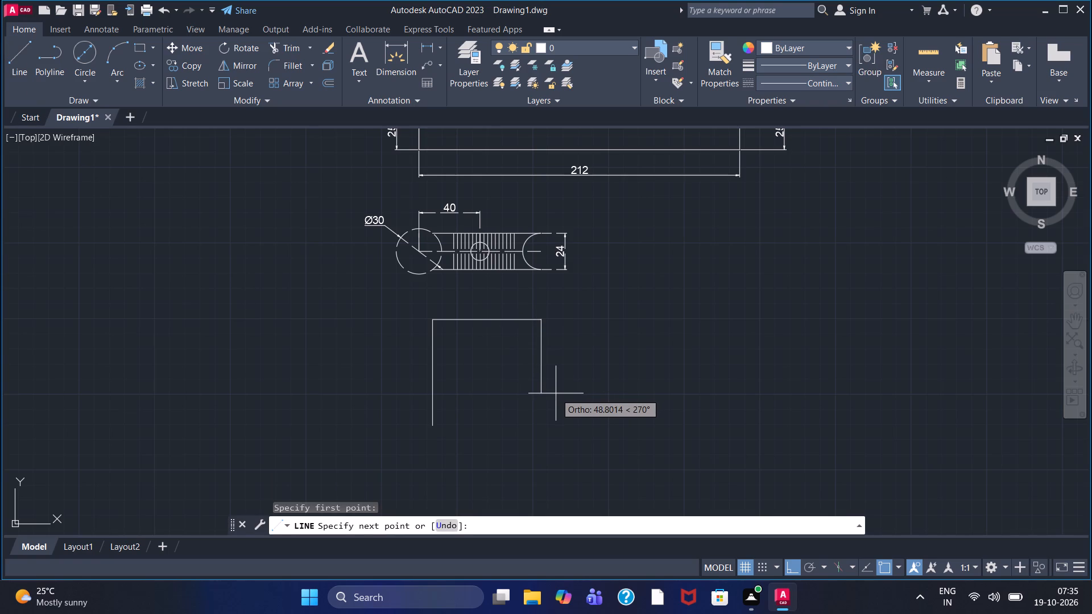
{"action": "type", "text": "70"}
{"action": "key", "text": "Return"}
{"action": "right_click", "coordinate": [556, 393]}
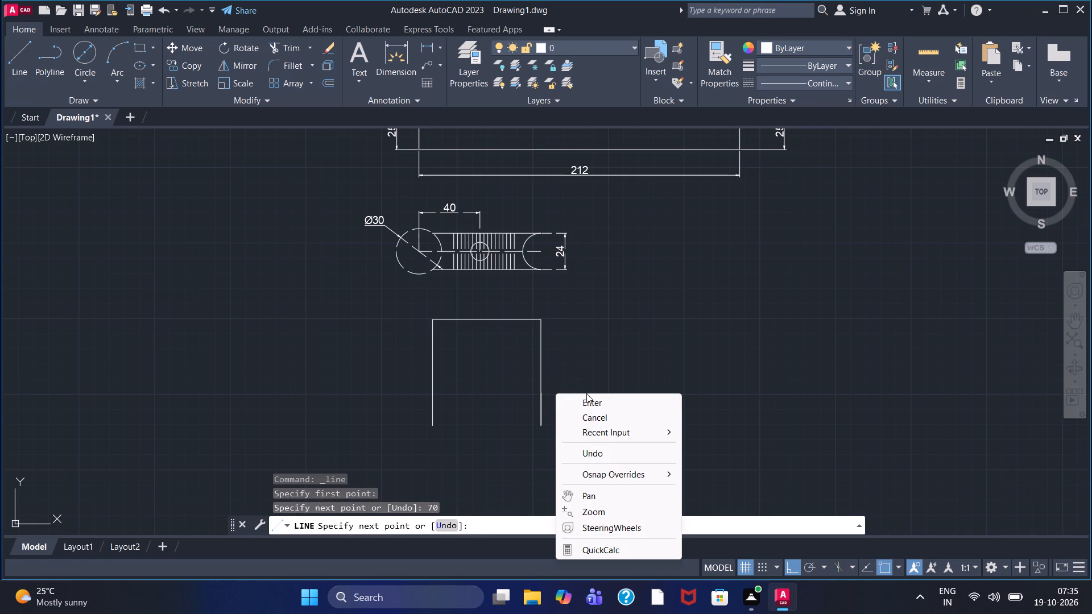
{"action": "left_click", "coordinate": [589, 399]}
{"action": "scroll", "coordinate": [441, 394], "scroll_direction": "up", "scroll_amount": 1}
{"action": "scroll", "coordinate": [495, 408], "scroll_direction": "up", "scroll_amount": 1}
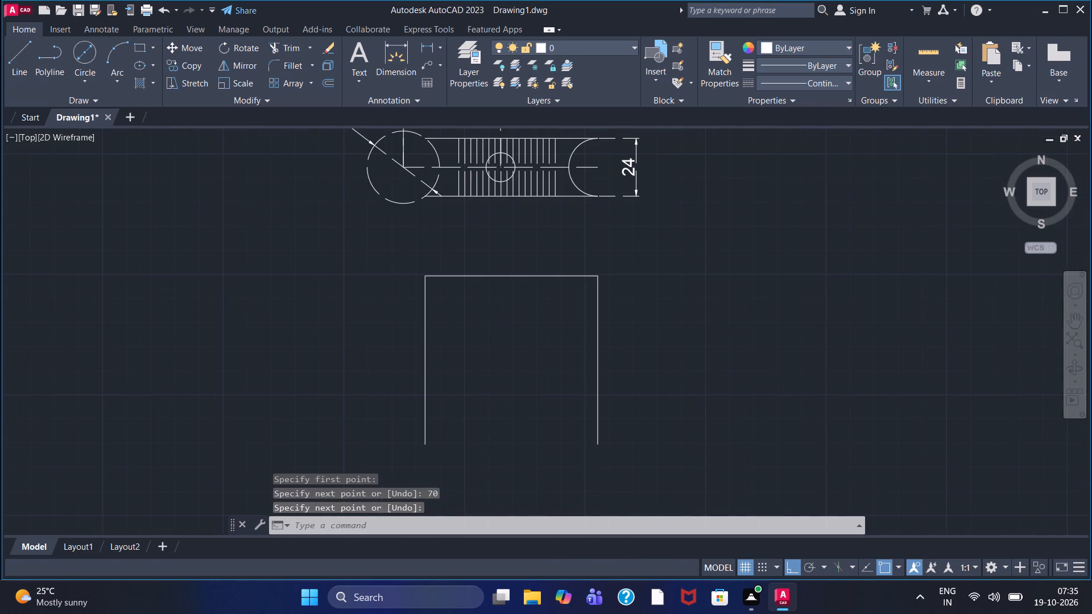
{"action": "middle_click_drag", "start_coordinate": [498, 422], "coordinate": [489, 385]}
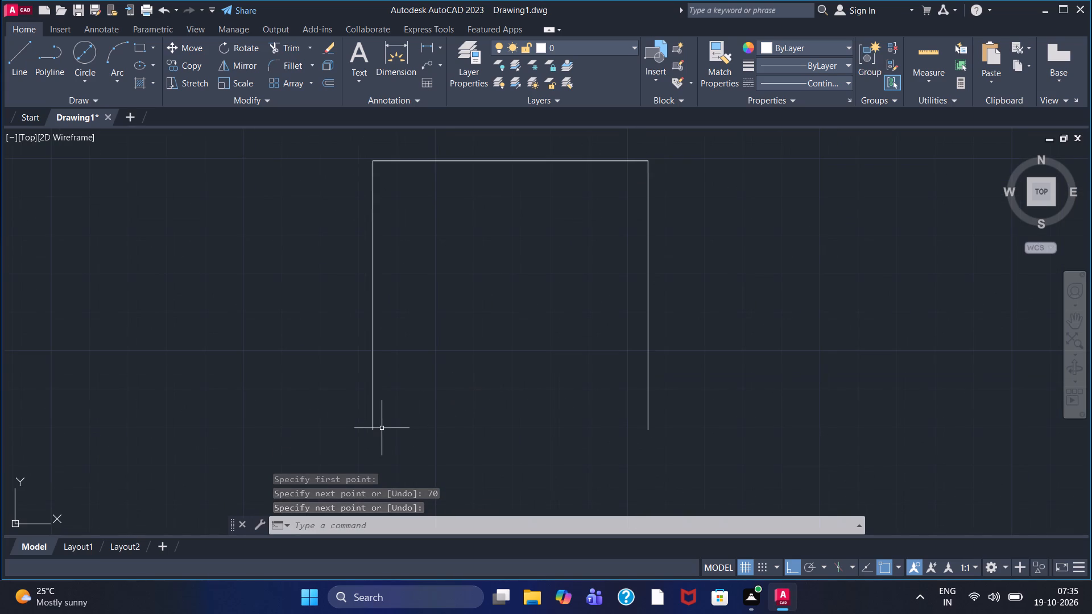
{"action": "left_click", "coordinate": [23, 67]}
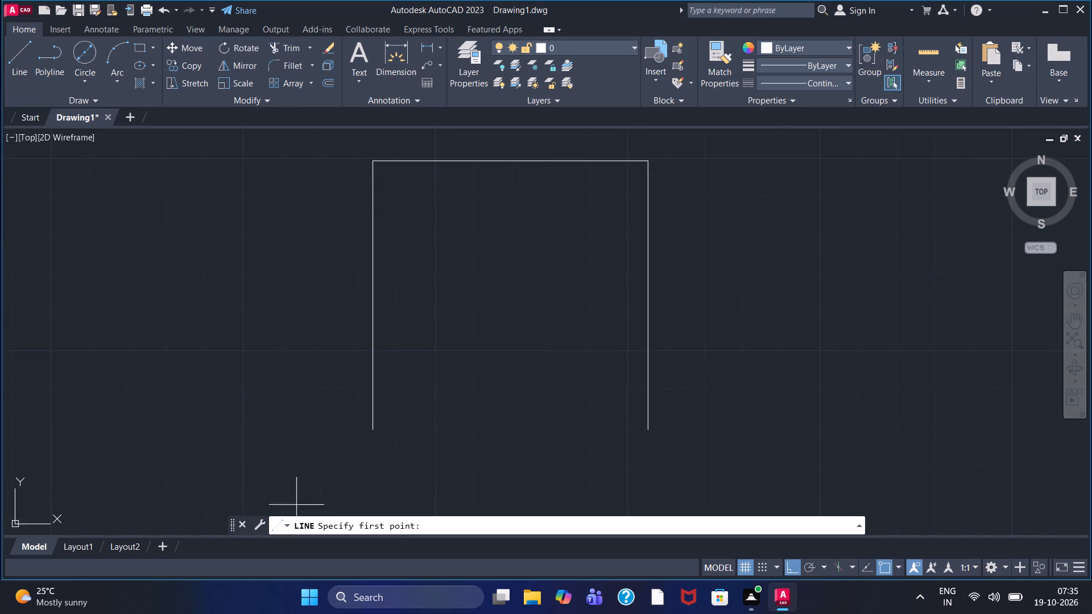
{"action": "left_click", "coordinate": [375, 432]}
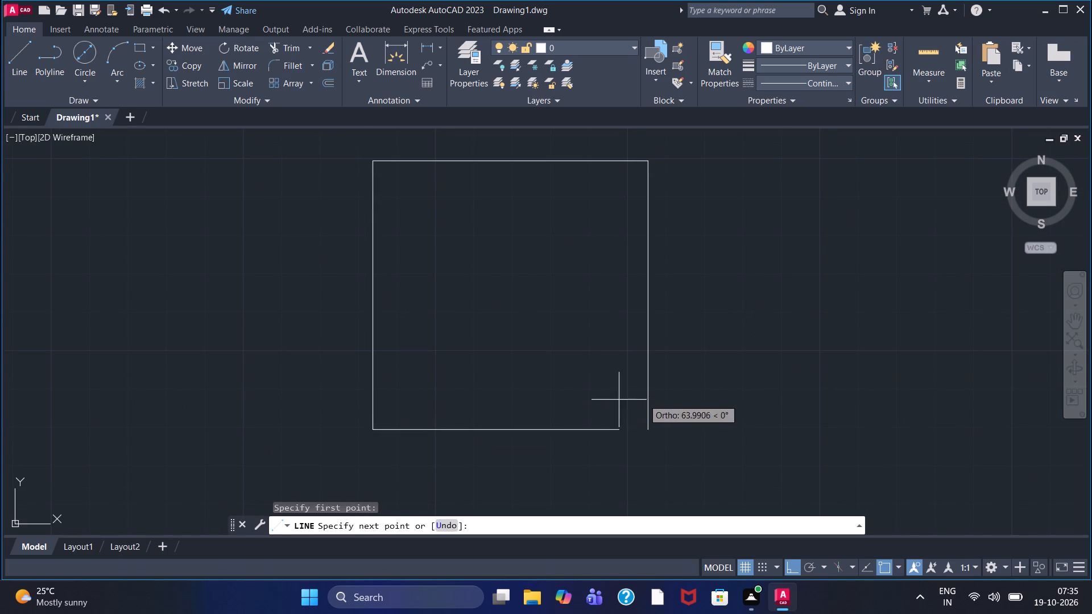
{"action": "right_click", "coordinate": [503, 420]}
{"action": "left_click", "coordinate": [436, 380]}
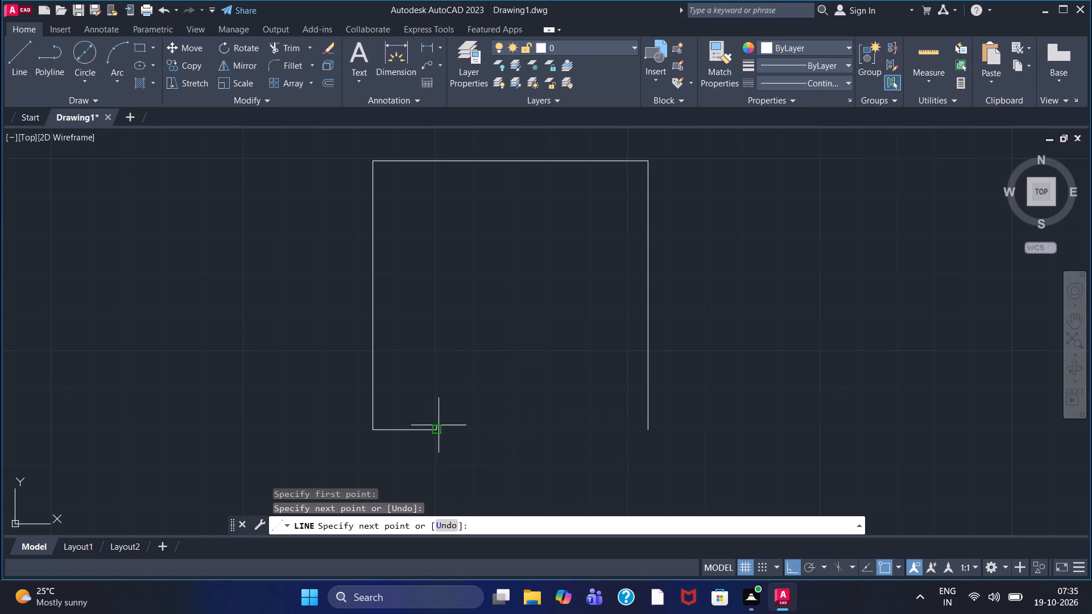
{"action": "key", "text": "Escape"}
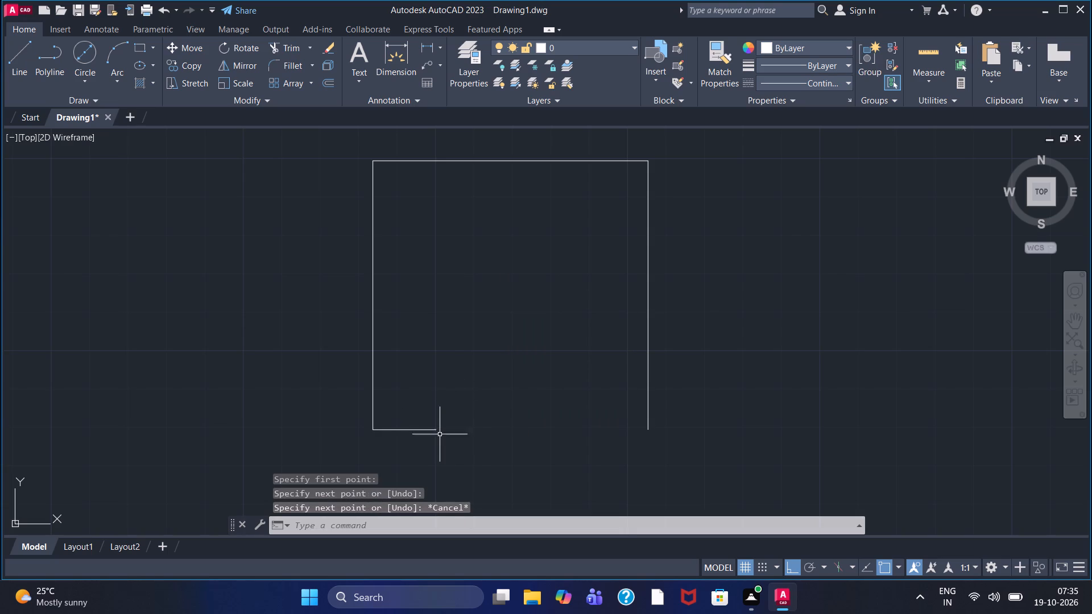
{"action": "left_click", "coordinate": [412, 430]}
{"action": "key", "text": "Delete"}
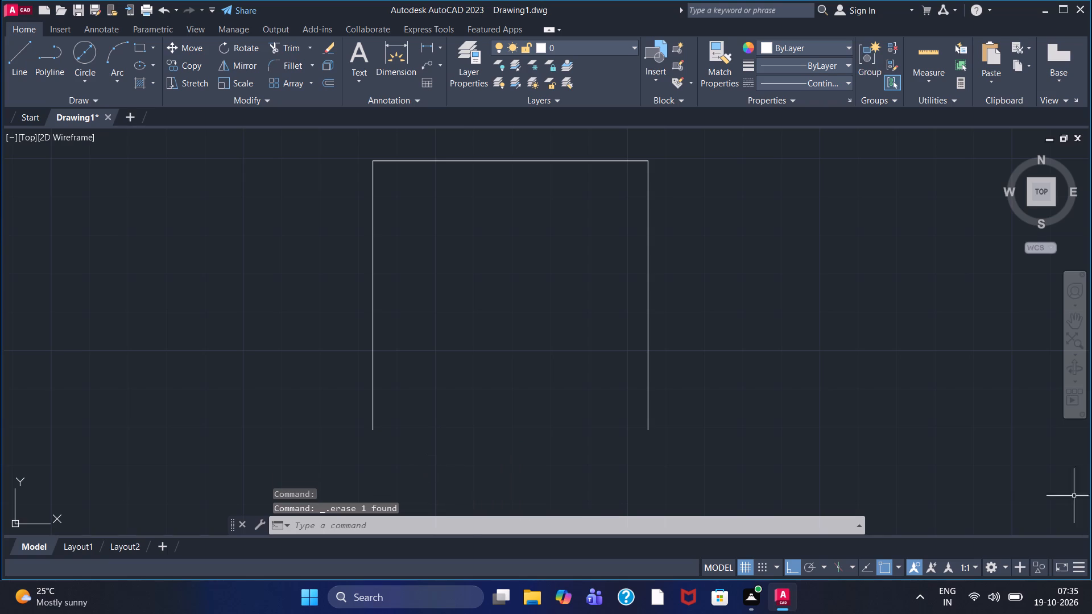
Draw a 10-long horizontal line inward from the lower end of the new view's left vertical edge.
{"action": "left_click", "coordinate": [12, 68]}
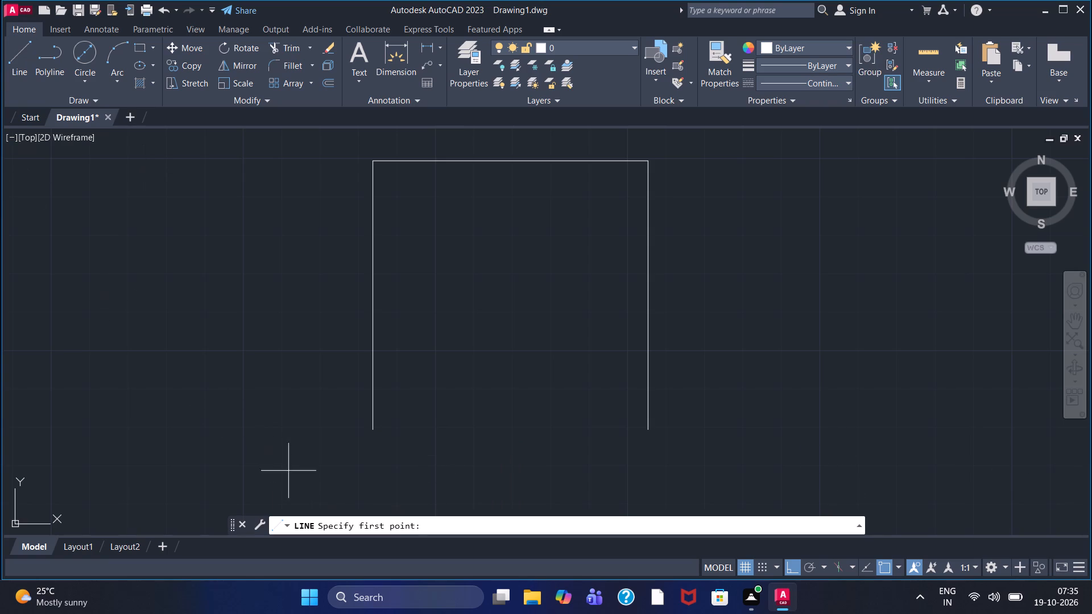
{"action": "left_click", "coordinate": [373, 426]}
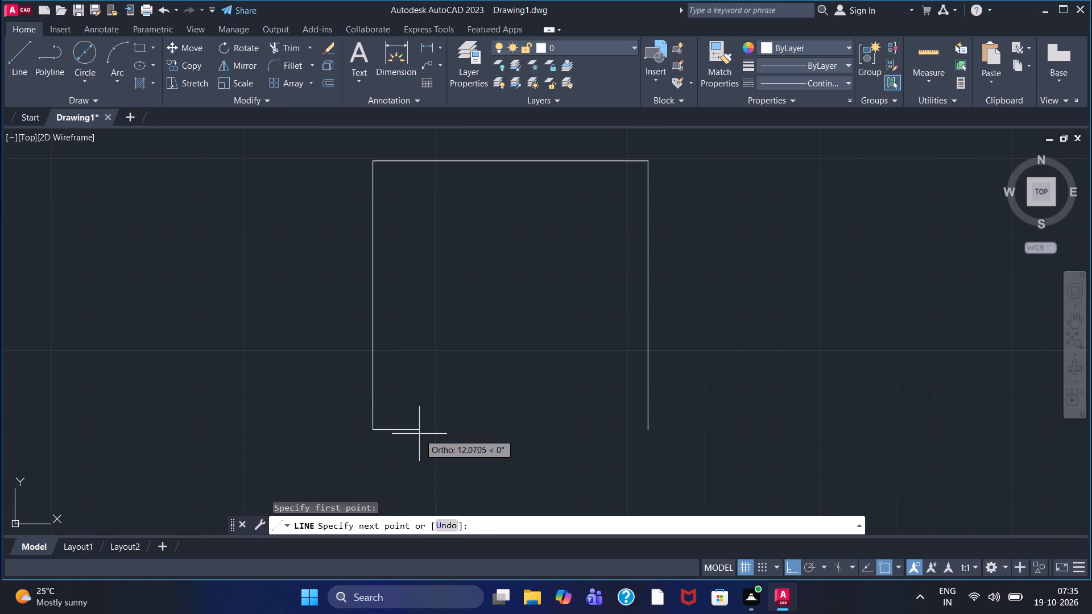
{"action": "type", "text": "10"}
{"action": "key", "text": "Return"}
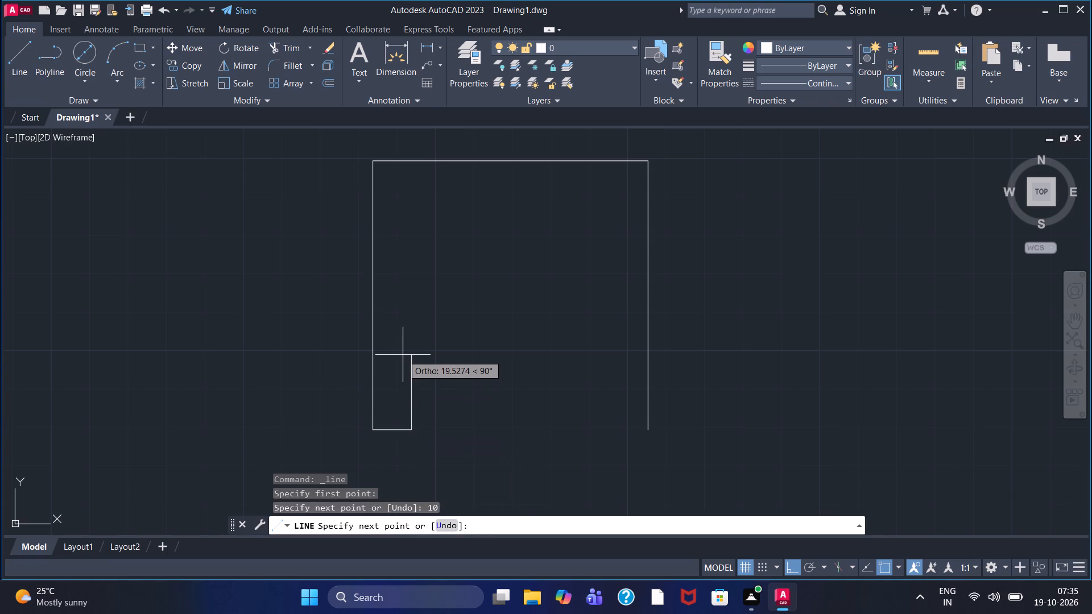
{"action": "right_click", "coordinate": [403, 355]}
{"action": "left_click", "coordinate": [430, 364]}
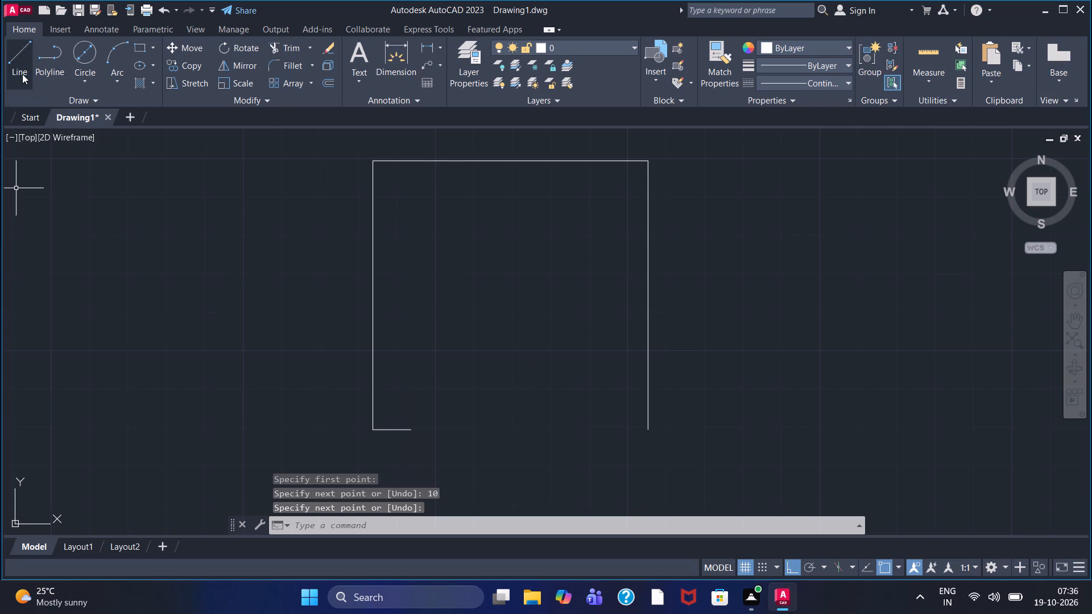
Draw a vertical ACAD_ISO02W100 line from the inner end of the left 10-long bottom edge up to just past the top edge.
{"action": "left_click", "coordinate": [811, 80]}
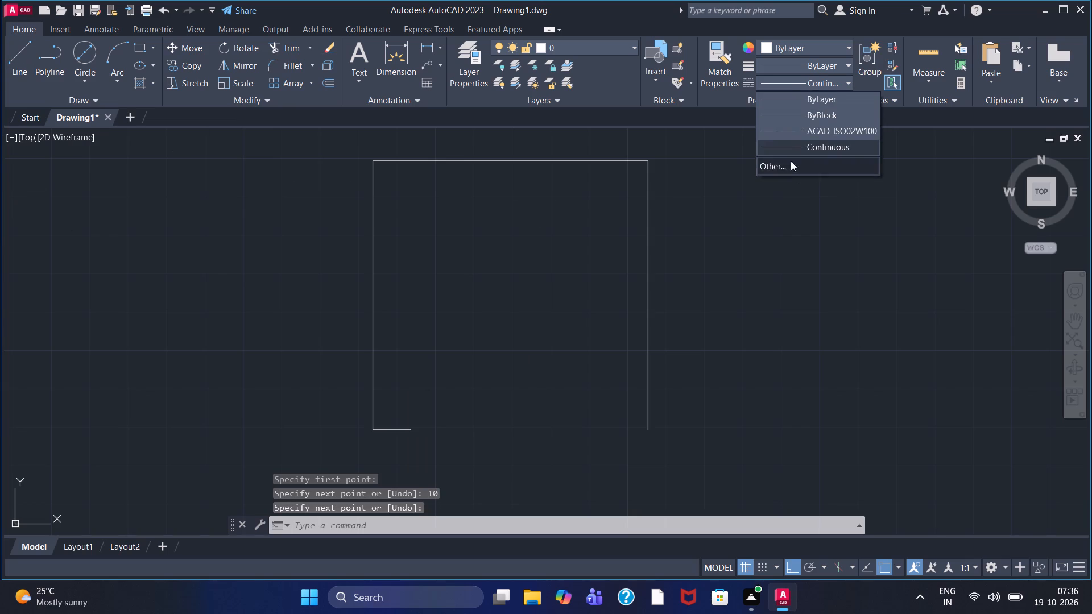
{"action": "left_click", "coordinate": [799, 131]}
{"action": "left_click", "coordinate": [28, 60]}
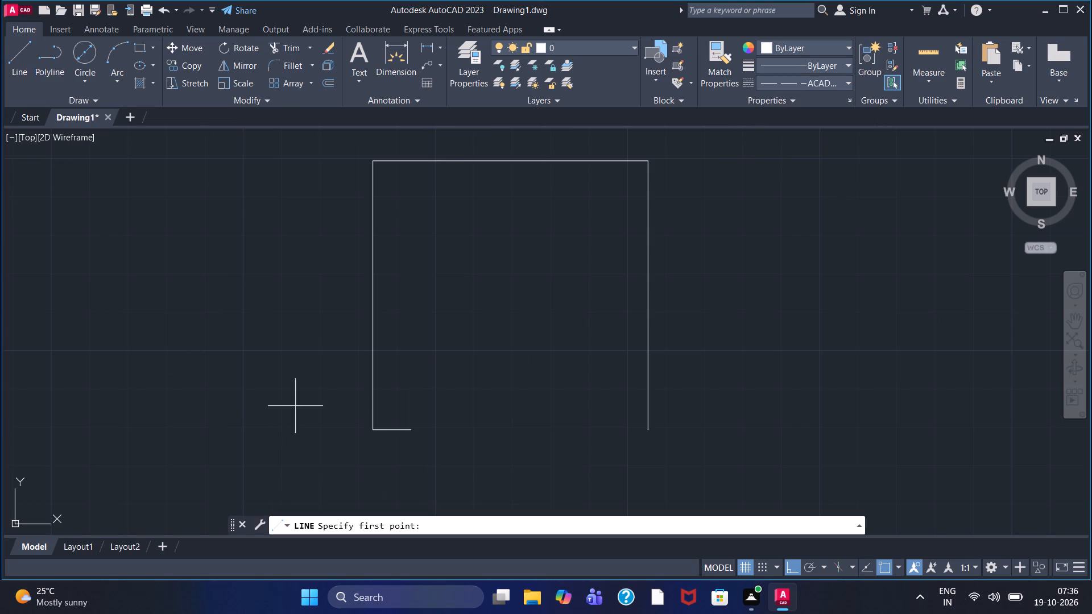
{"action": "left_click_drag", "start_coordinate": [411, 425], "coordinate": [407, 406]}
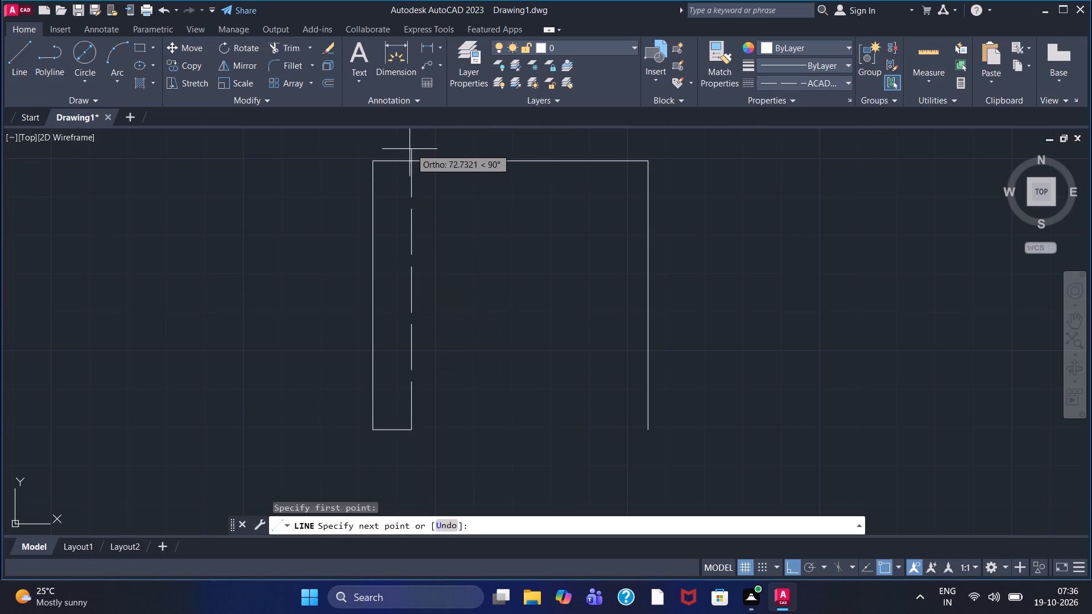
{"action": "left_click", "coordinate": [417, 143]}
{"action": "right_click", "coordinate": [417, 143]}
{"action": "left_click", "coordinate": [435, 146]}
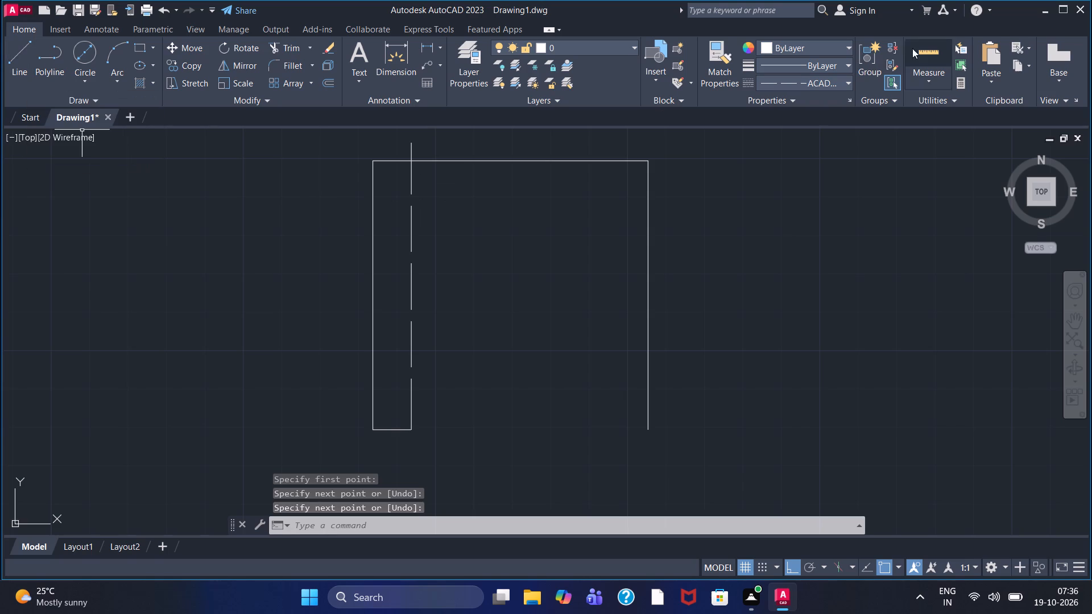
Draw a 10-long Continuous-linetype line horizontally inward from the lower end of the new view's right vertical edge.
{"action": "left_click", "coordinate": [800, 82]}
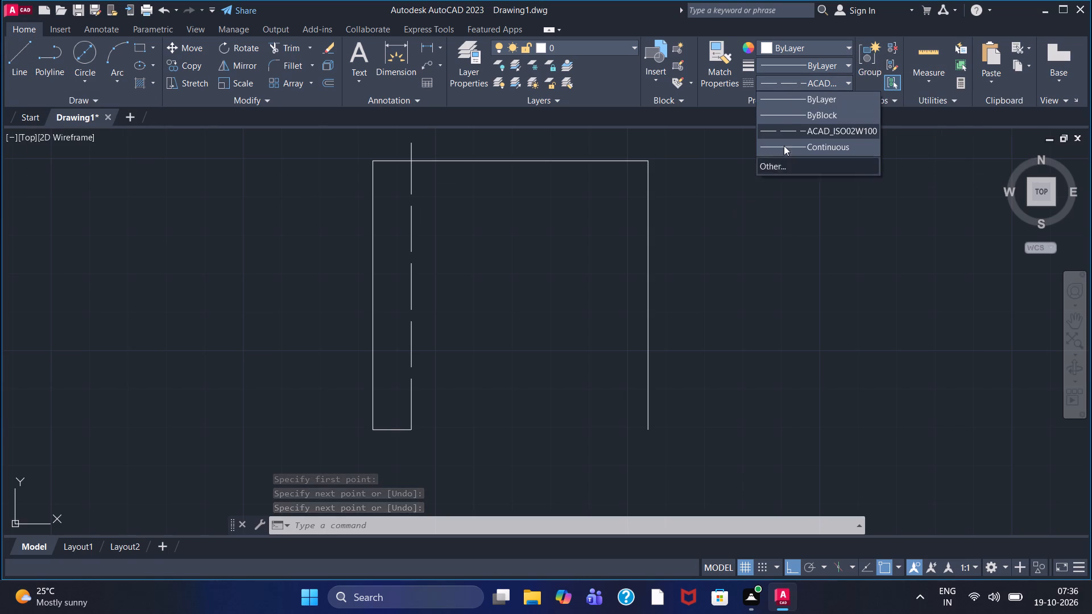
{"action": "left_click", "coordinate": [805, 147]}
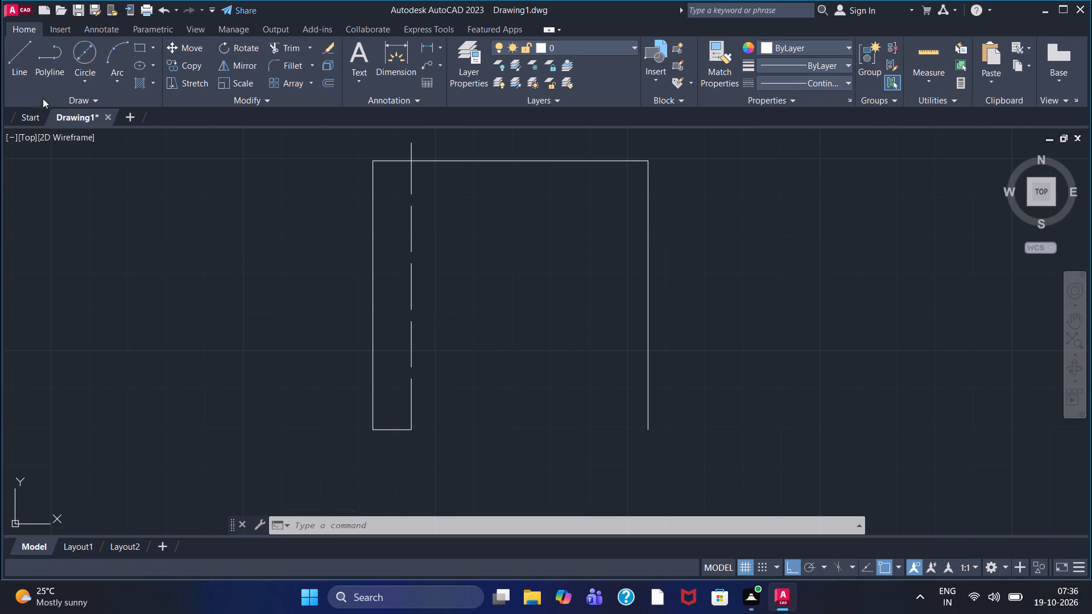
{"action": "left_click_drag", "start_coordinate": [19, 69], "coordinate": [29, 90]}
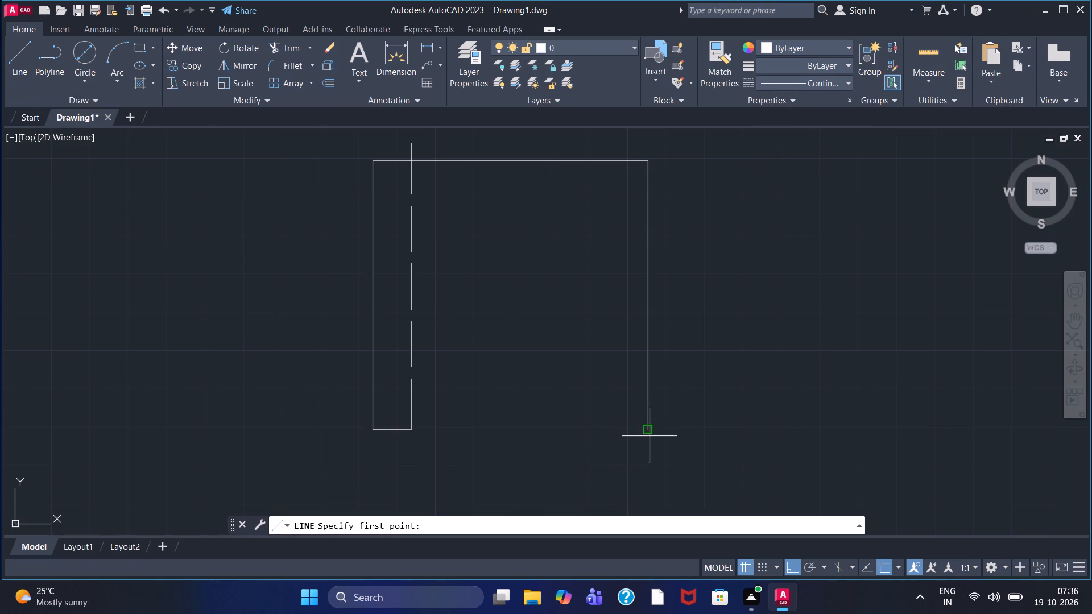
{"action": "left_click", "coordinate": [647, 430]}
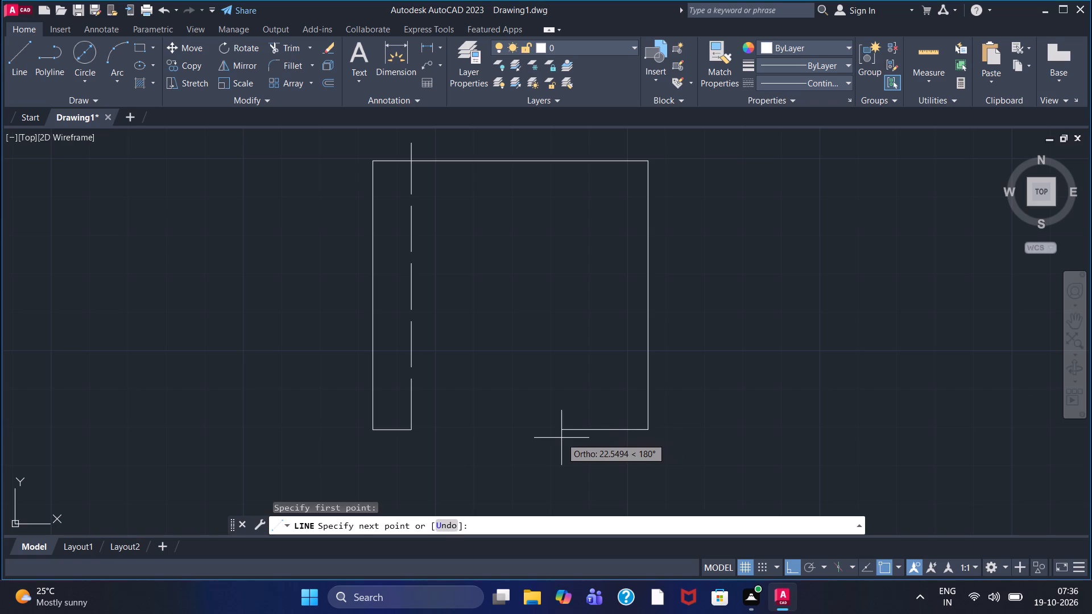
{"action": "type", "text": "10"}
{"action": "key", "text": "Return"}
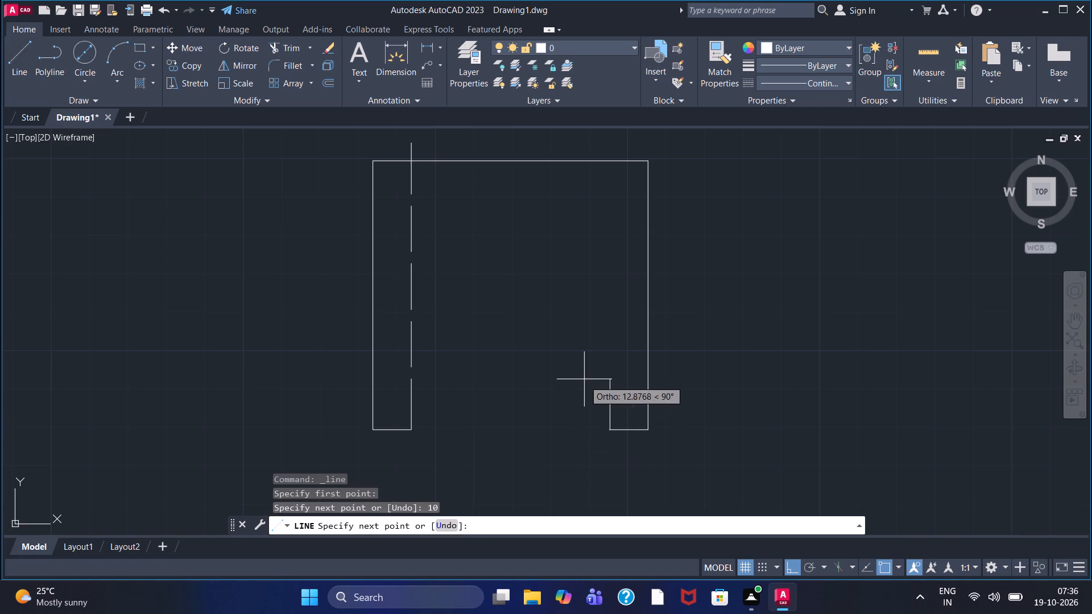
{"action": "right_click", "coordinate": [584, 379]}
{"action": "left_click", "coordinate": [609, 387]}
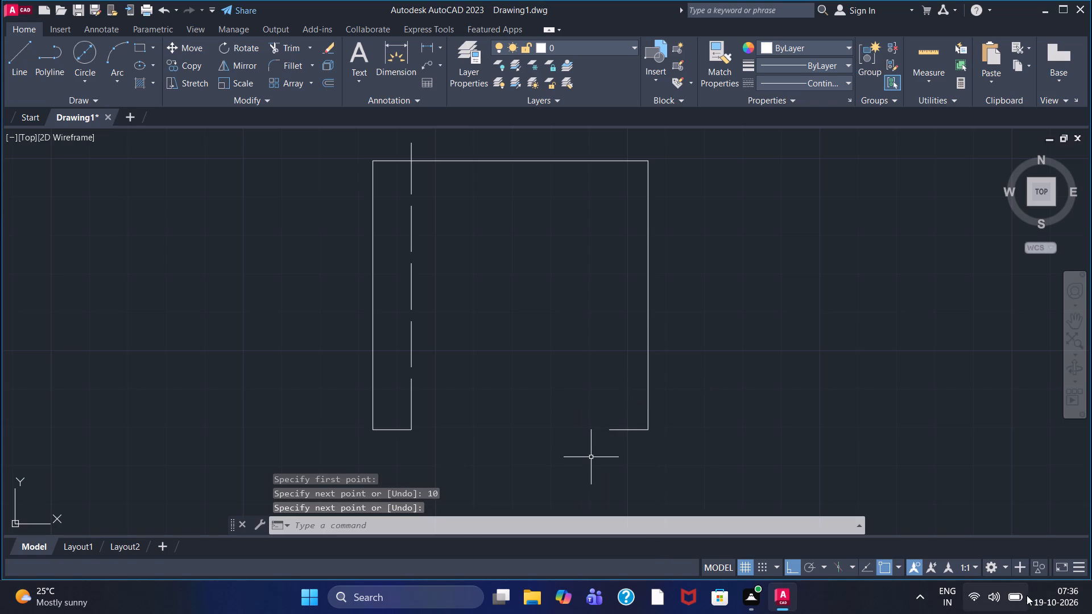
Draw a vertical ACAD_ISO02W100 line from the inner end of the right 10-long bottom edge up to just past the top edge.
{"action": "left_click", "coordinate": [834, 86]}
{"action": "left_click", "coordinate": [819, 128]}
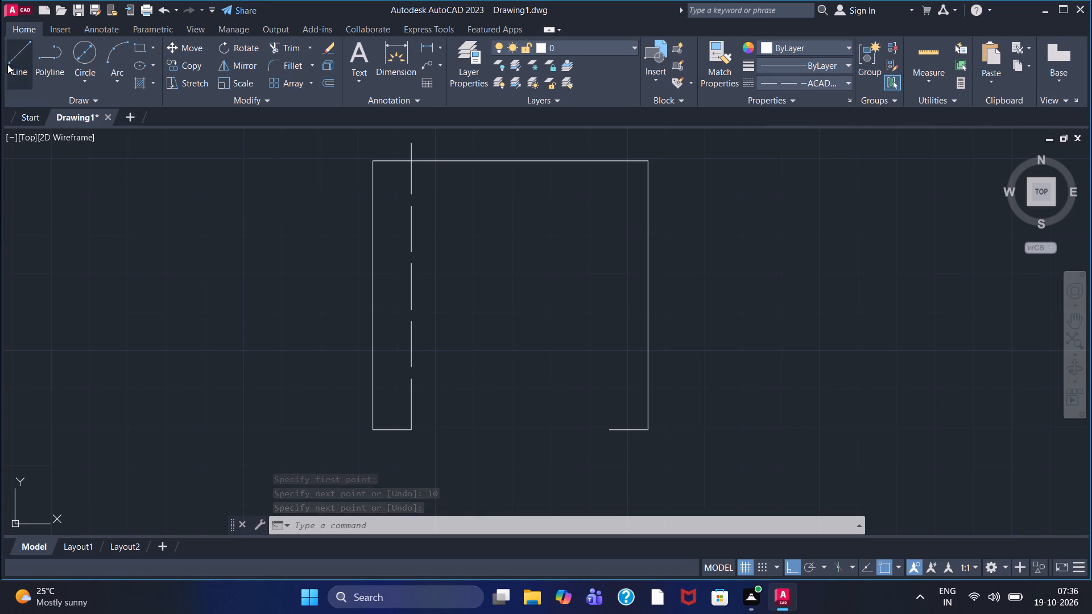
{"action": "left_click", "coordinate": [5, 64]}
{"action": "left_click", "coordinate": [27, 70]}
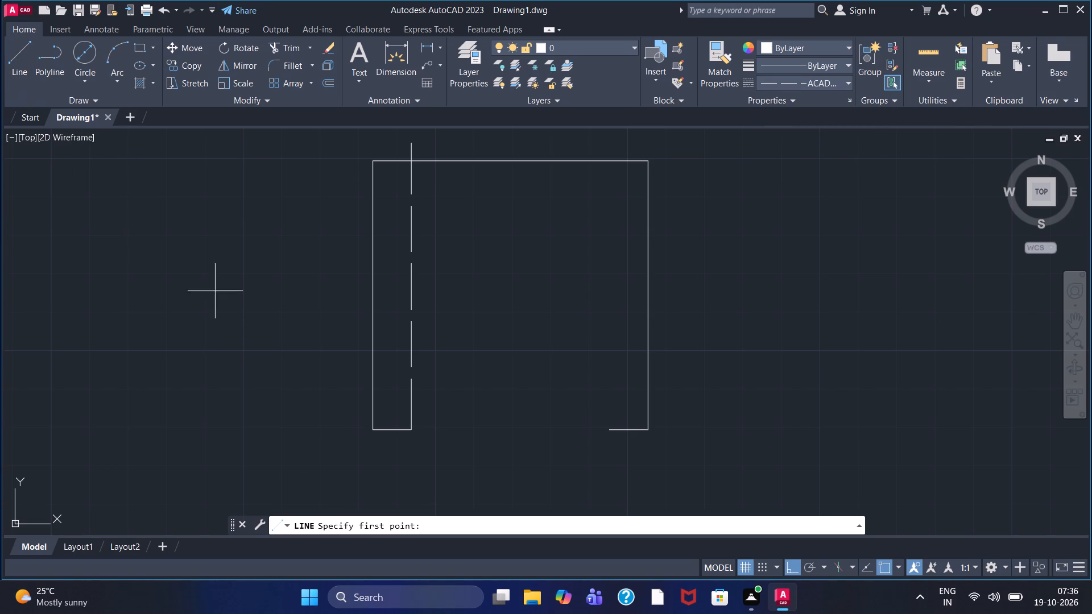
{"action": "left_click", "coordinate": [612, 428]}
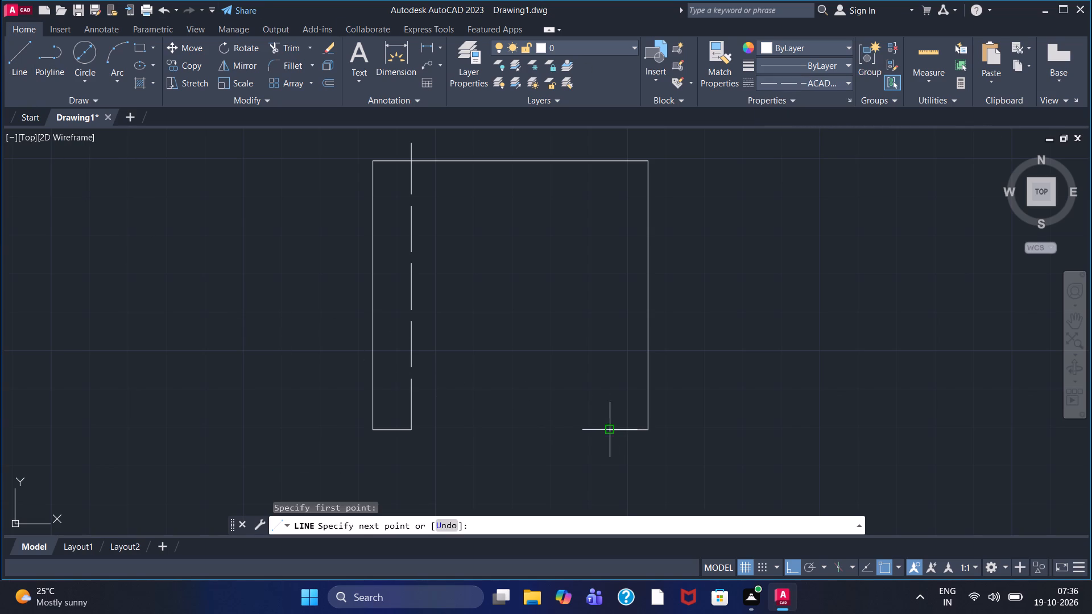
{"action": "left_click", "coordinate": [591, 135]}
{"action": "right_click", "coordinate": [591, 135]}
{"action": "left_click", "coordinate": [619, 142]}
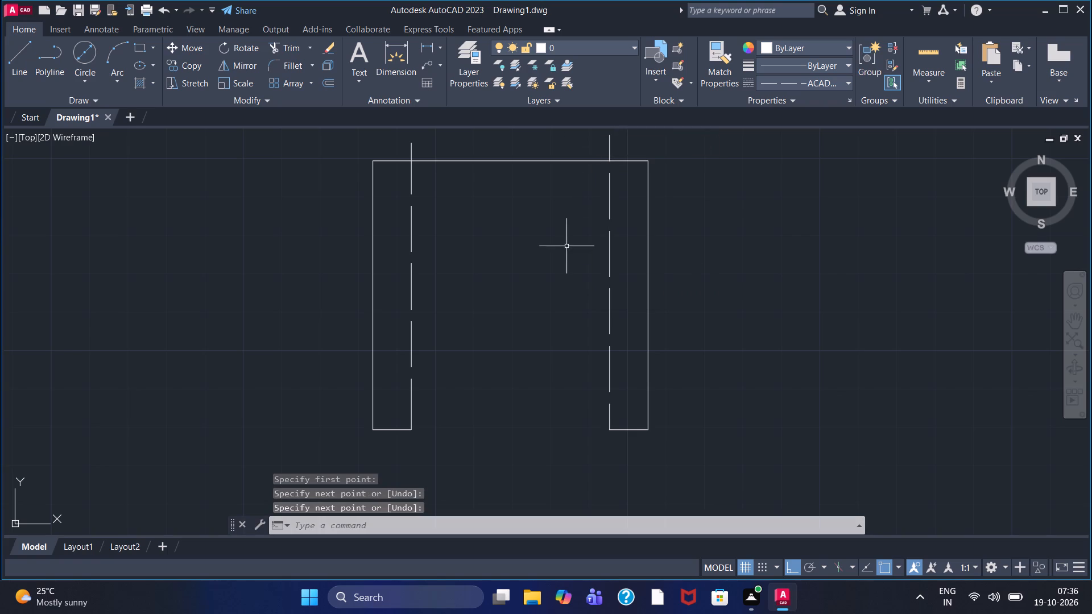
Trim the parts of both dashed vertical lines that extend above the top edge.
{"action": "middle_click_drag", "start_coordinate": [565, 250], "coordinate": [543, 319]}
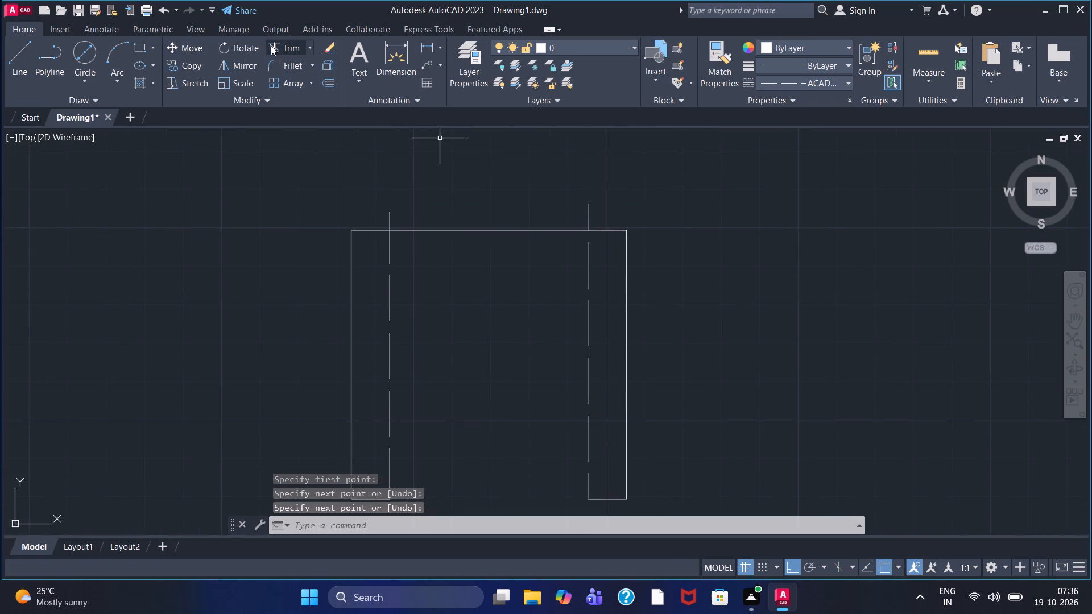
{"action": "left_click", "coordinate": [272, 44]}
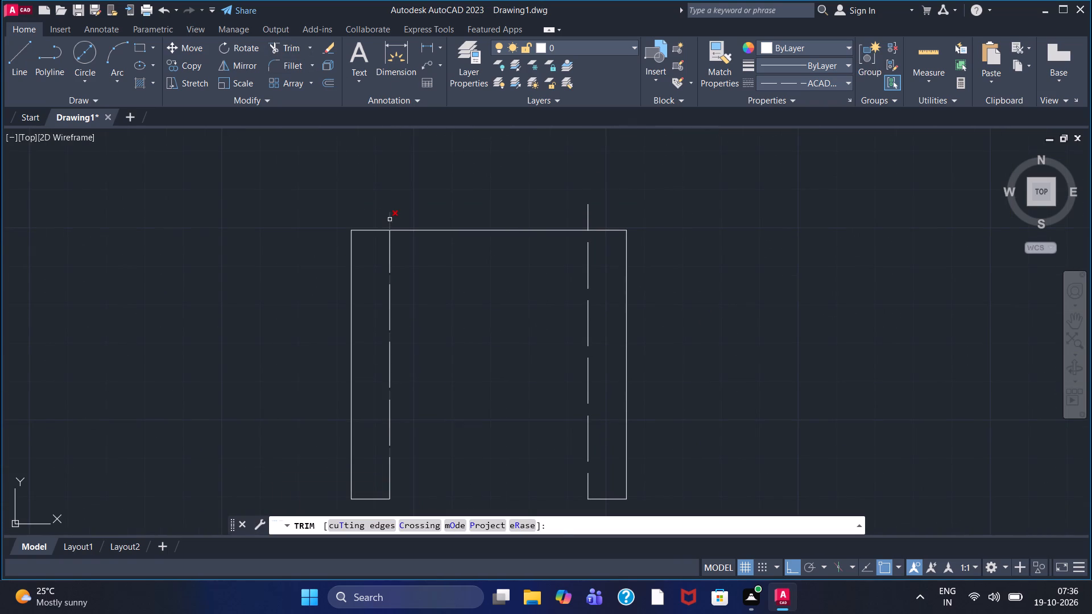
{"action": "left_click", "coordinate": [390, 219]}
{"action": "left_click", "coordinate": [587, 217]}
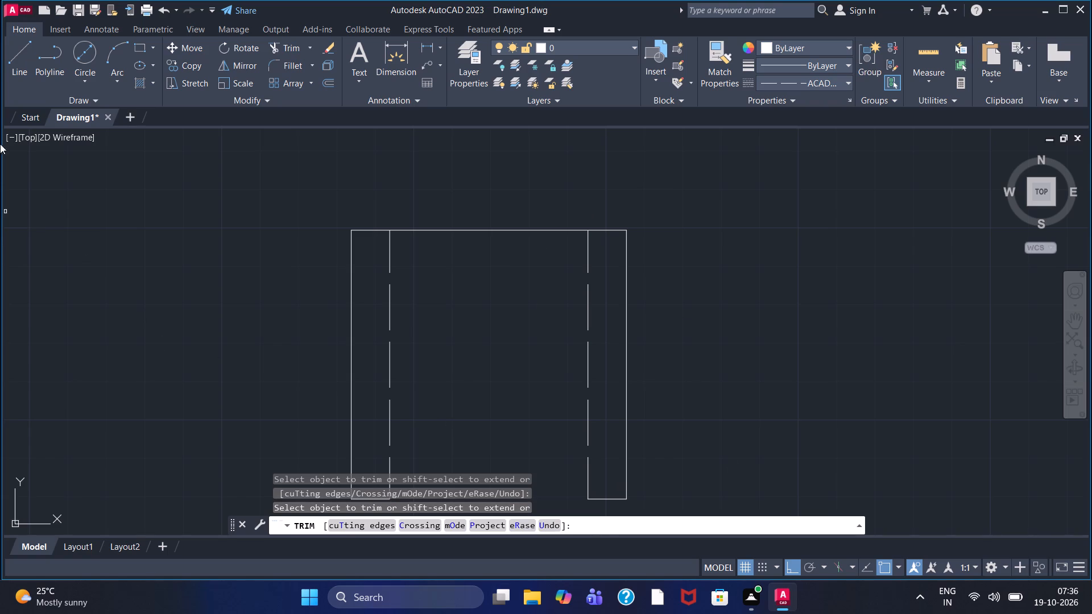
Draw a dashed vertical centre line from the top edge's midpoint down to just below the bottoms of the legs.
{"action": "left_click", "coordinate": [30, 48]}
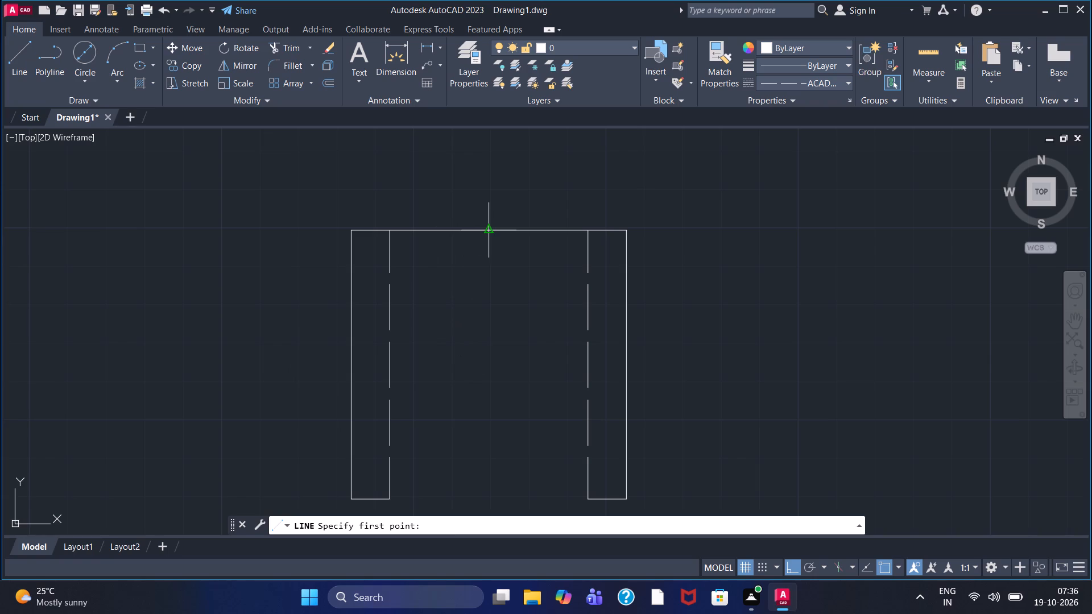
{"action": "left_click", "coordinate": [486, 232]}
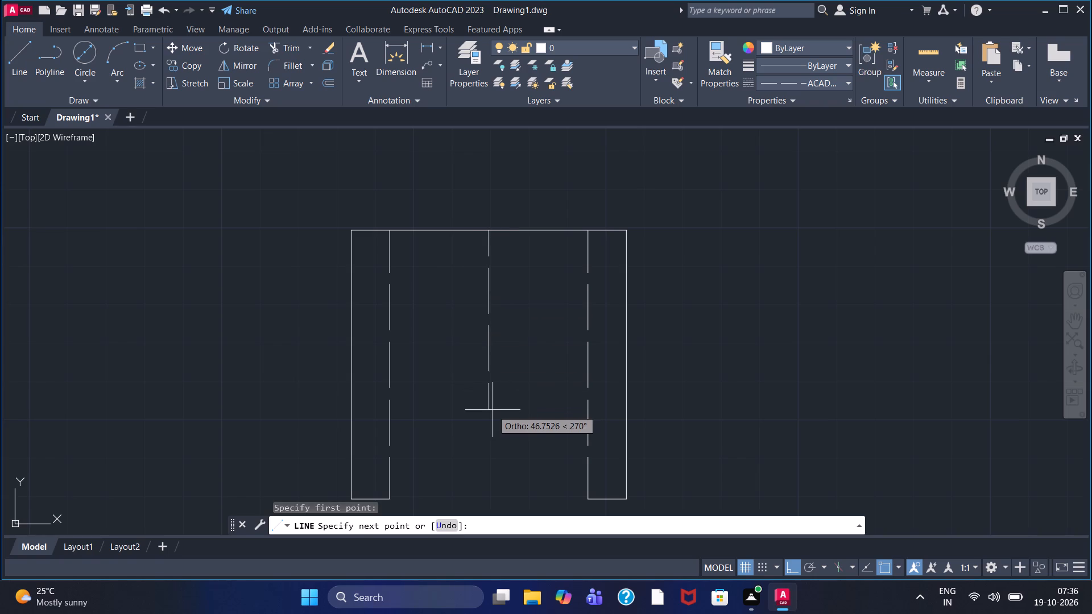
{"action": "middle_click_drag", "start_coordinate": [493, 410], "coordinate": [503, 326]}
{"action": "left_click", "coordinate": [499, 449]}
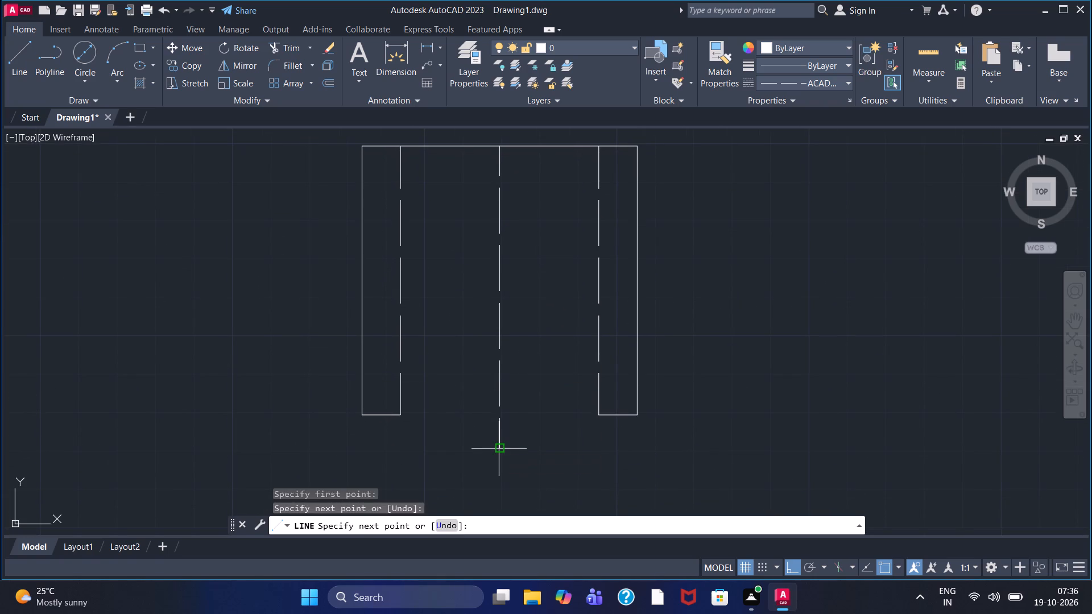
{"action": "right_click", "coordinate": [499, 449]}
{"action": "left_click", "coordinate": [538, 306]}
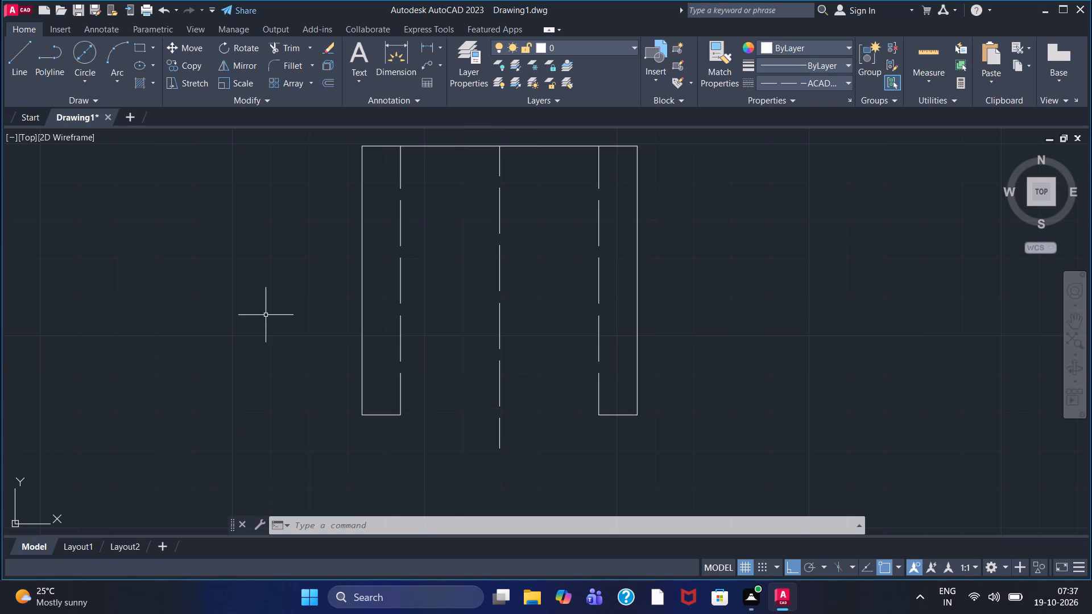
Draw dashed lines from the left leg's inner bottom corner, 27 up and about 34 horizontally past the centre line.
{"action": "left_click", "coordinate": [25, 86]}
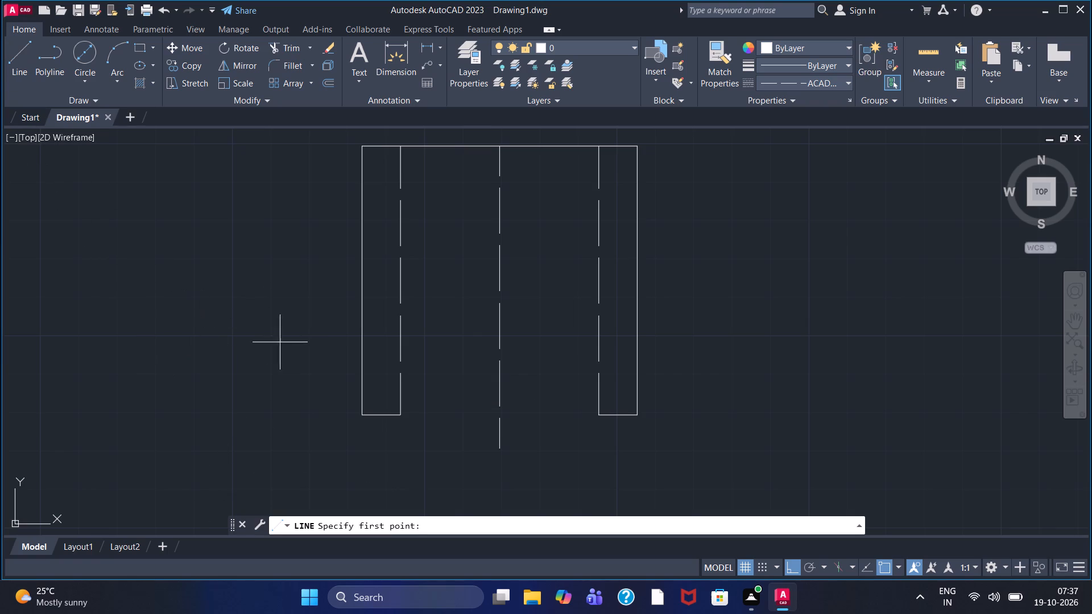
{"action": "left_click", "coordinate": [406, 412]}
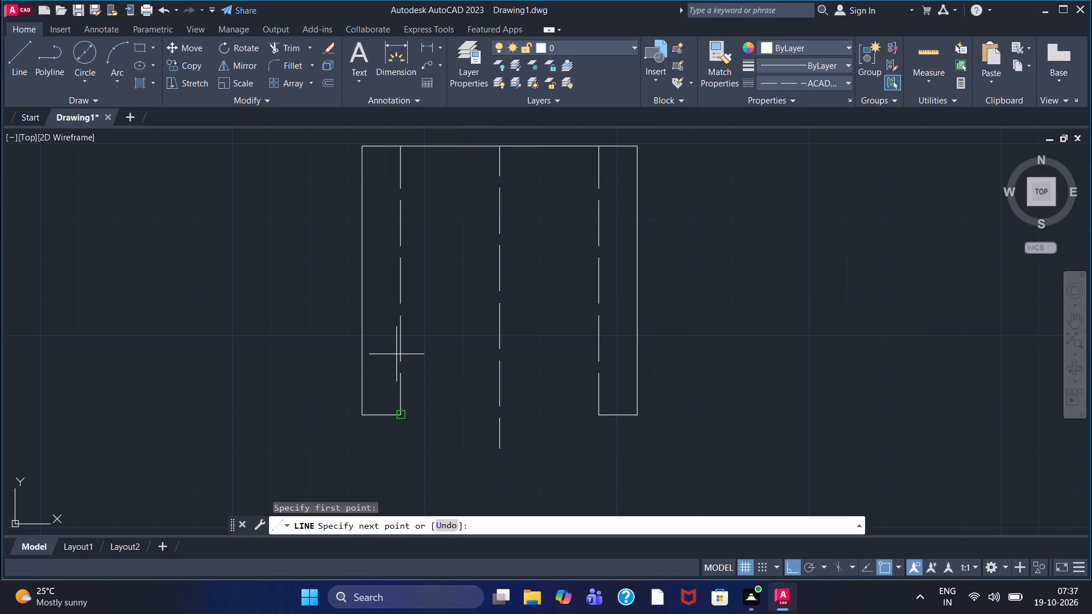
{"action": "type", "text": "27"}
{"action": "key", "text": "Return"}
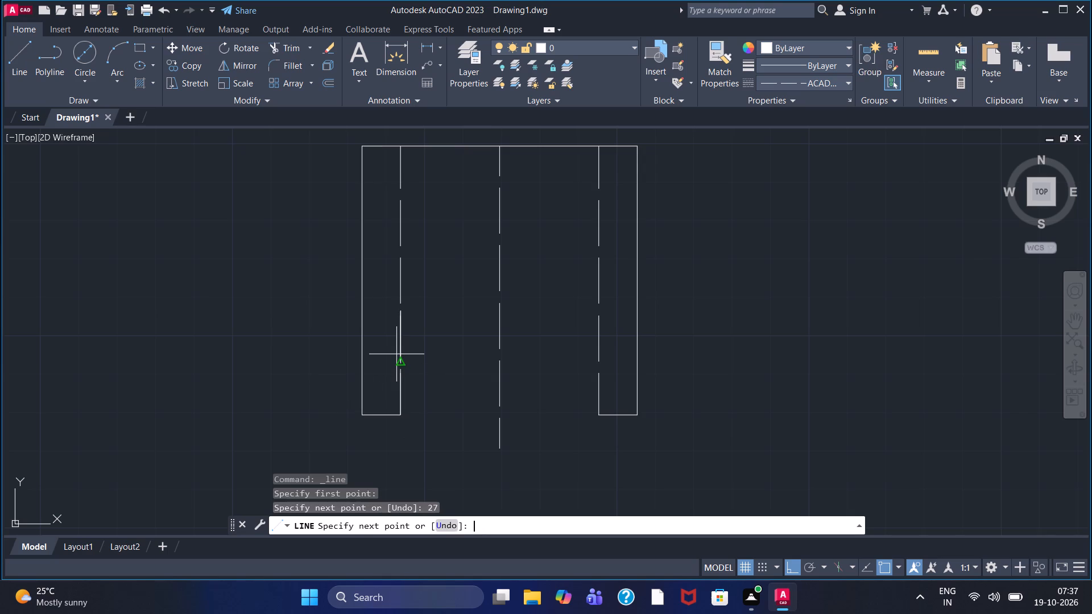
{"action": "left_click", "coordinate": [530, 338]}
{"action": "right_click", "coordinate": [530, 338]}
{"action": "left_click", "coordinate": [553, 349]}
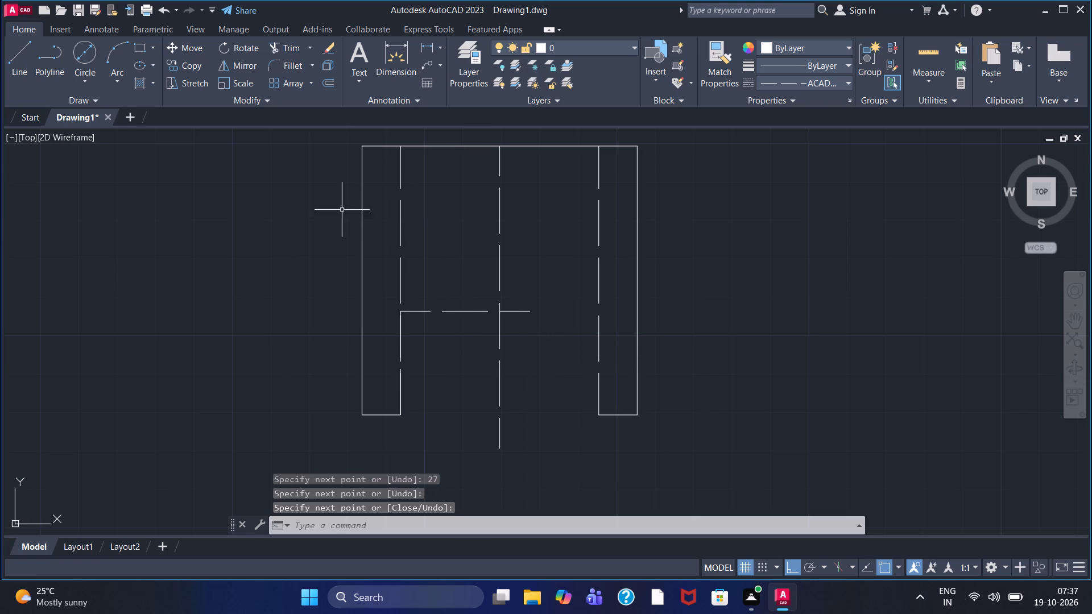
Trim the part of the dashed horizontal line that extends beyond the centre line.
{"action": "left_click", "coordinate": [280, 48]}
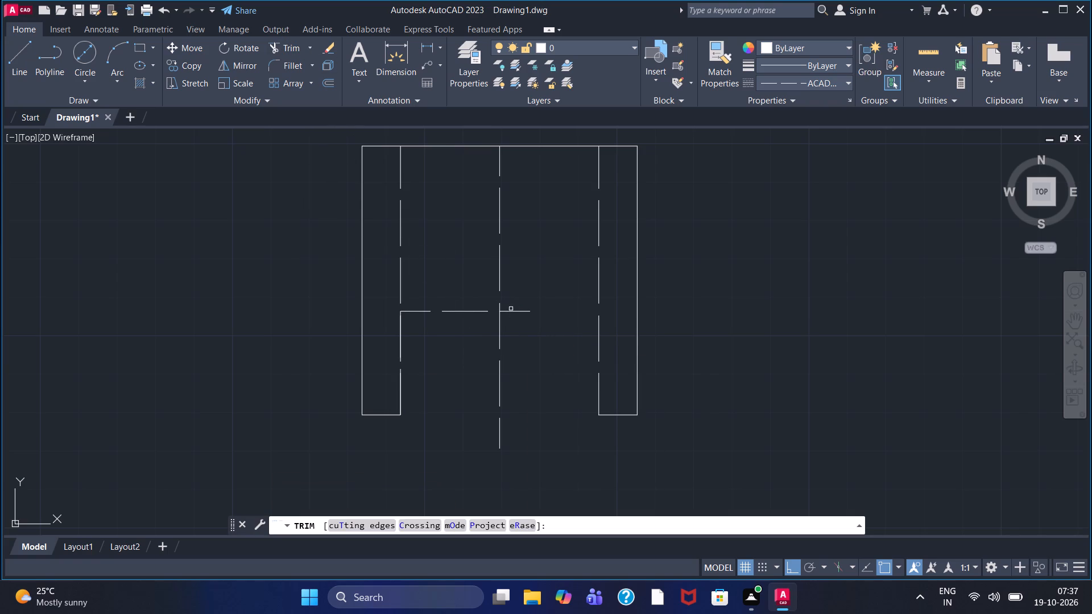
{"action": "left_click", "coordinate": [516, 312]}
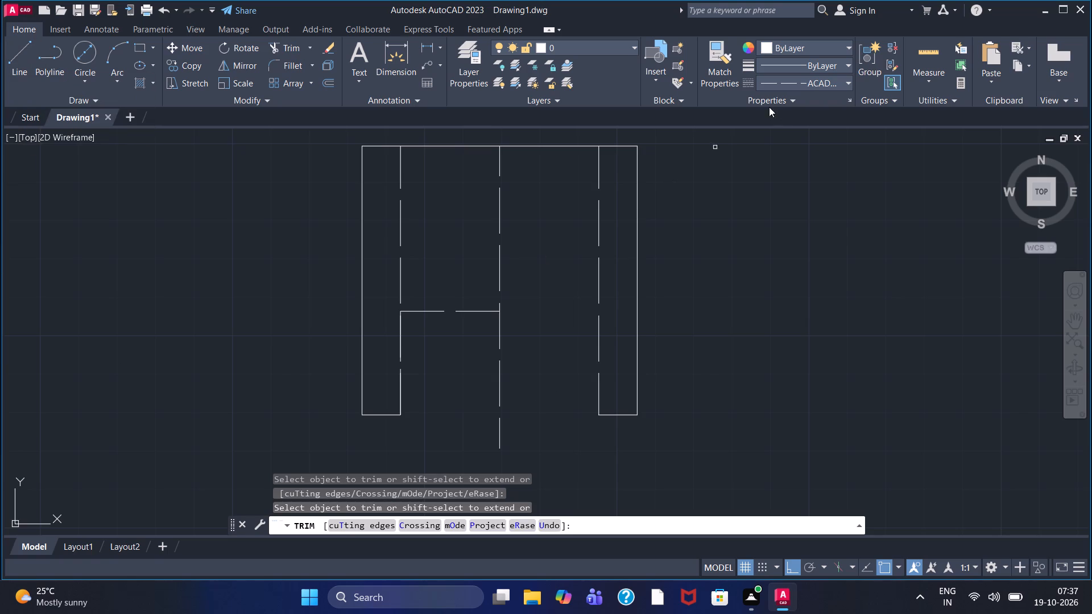
Draw a Continuous-linetype staircase of four 5 by 5 steps rising rightward from the left leg's inner bottom corner.
{"action": "left_click", "coordinate": [793, 84]}
{"action": "left_click", "coordinate": [807, 144]}
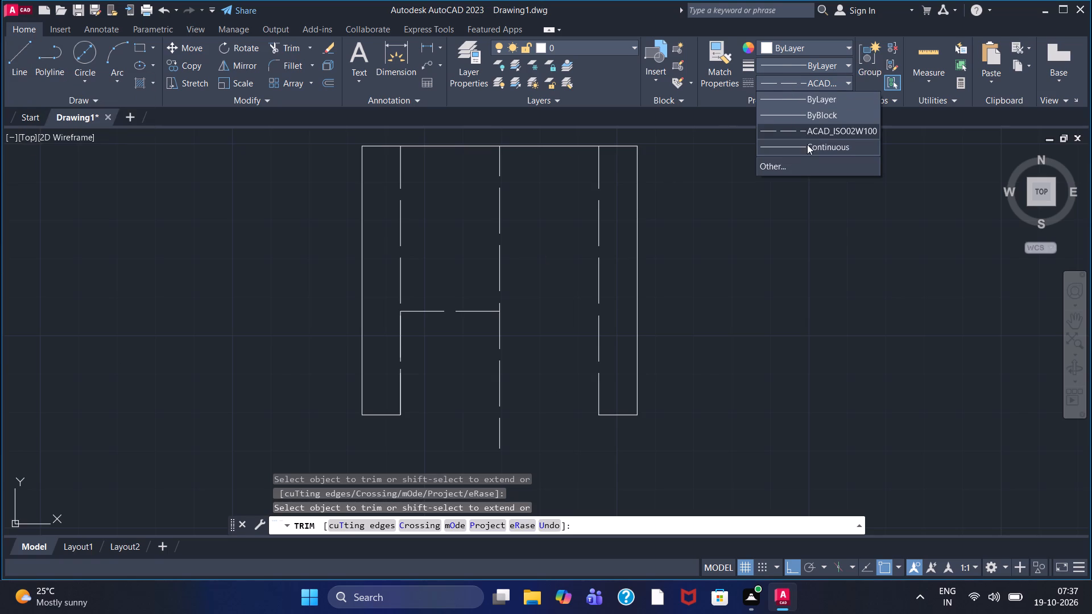
{"action": "left_click", "coordinate": [20, 73]}
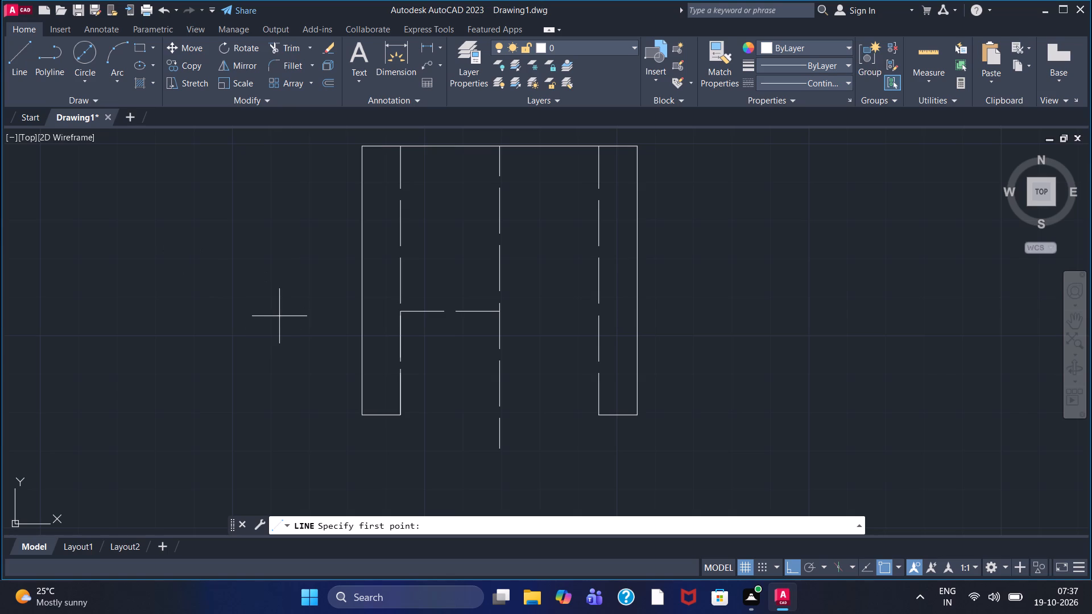
{"action": "left_click", "coordinate": [399, 411]}
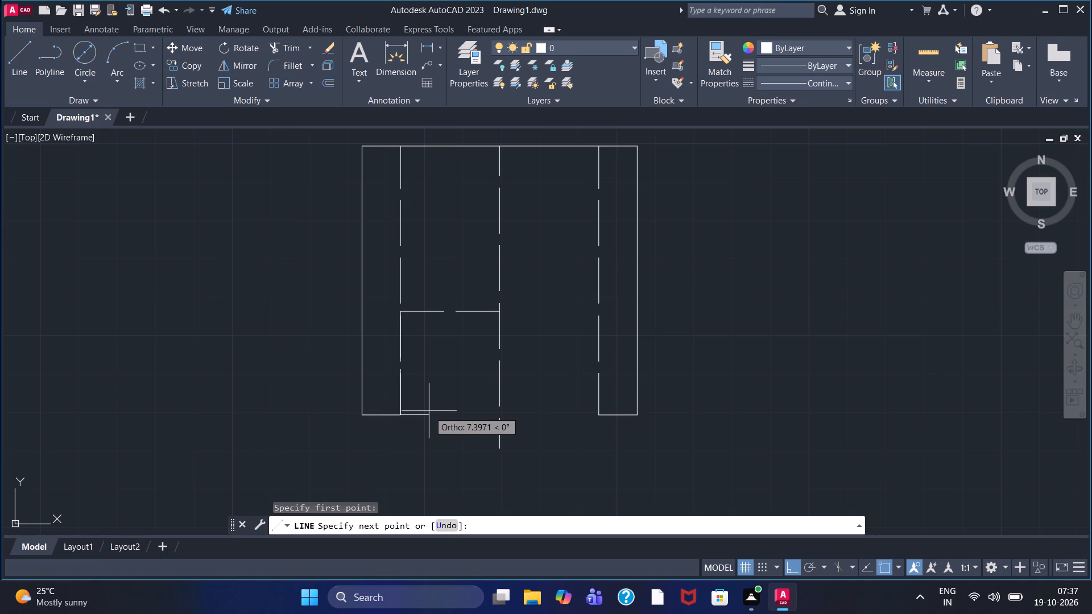
{"action": "key", "text": "5"}
{"action": "key", "text": "Return"}
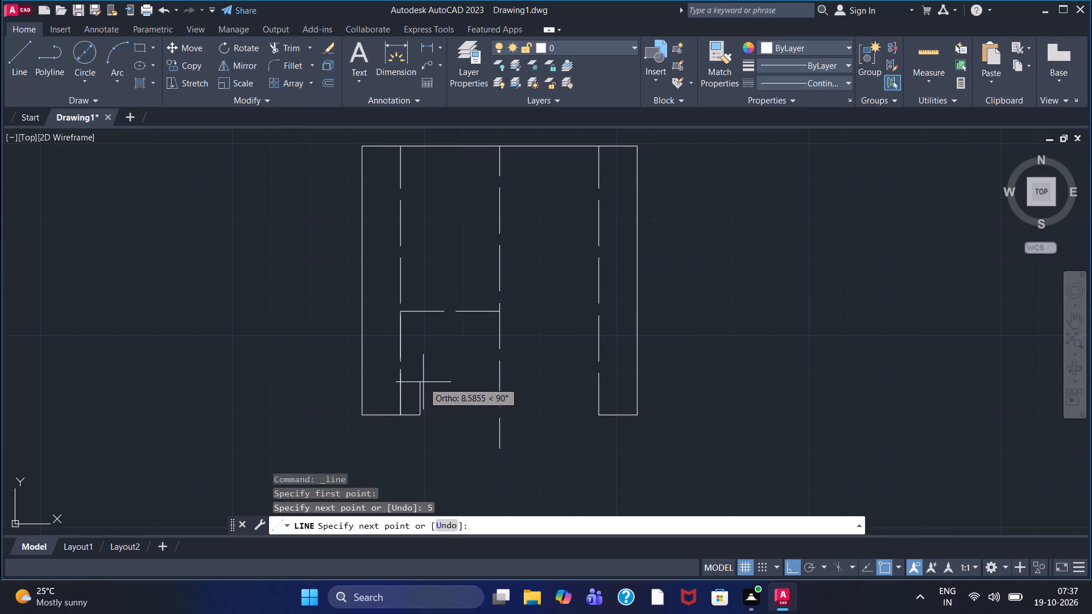
{"action": "key", "text": "5"}
{"action": "key", "text": "Return"}
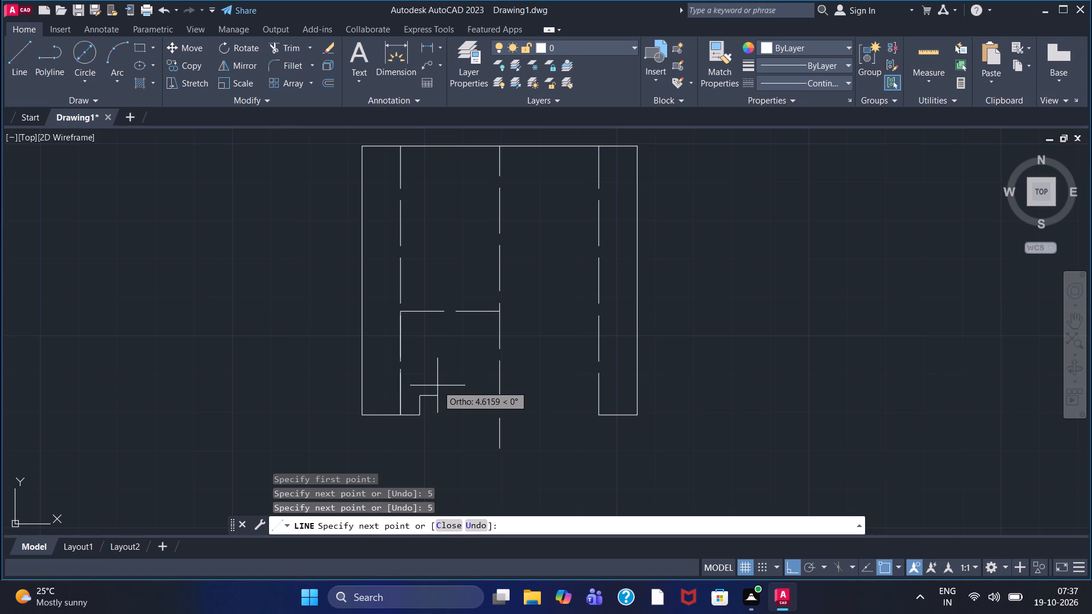
{"action": "key", "text": "5"}
{"action": "key", "text": "Return"}
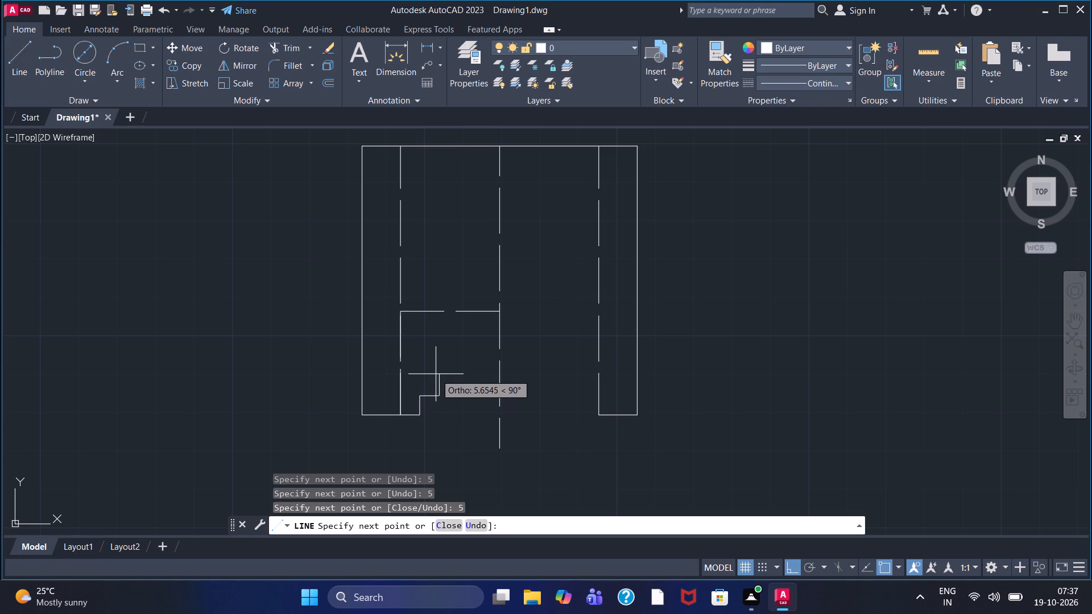
{"action": "key", "text": "5"}
{"action": "key", "text": "Return"}
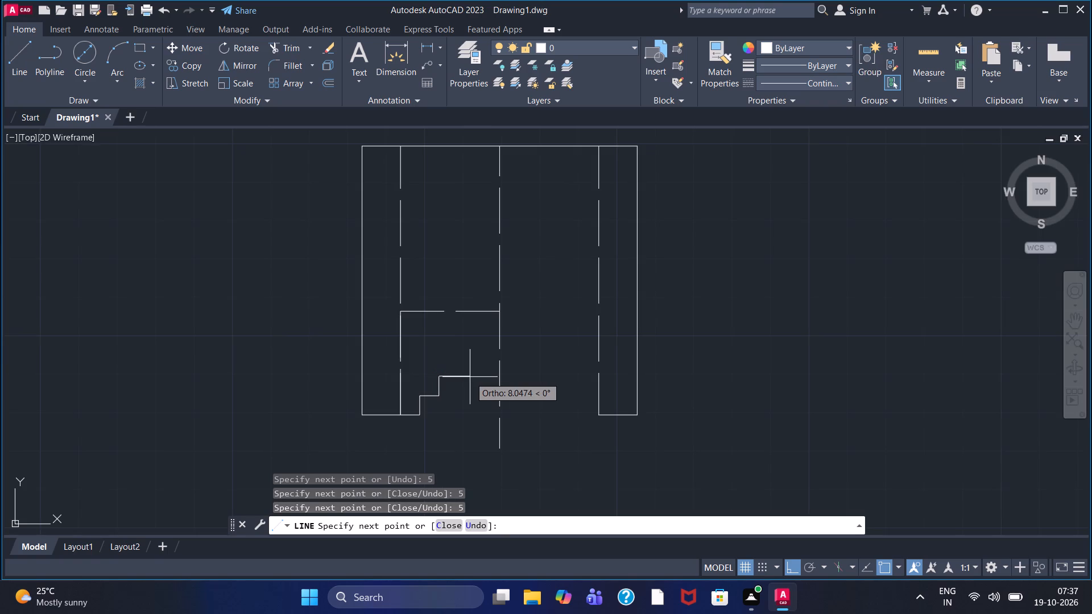
{"action": "key", "text": "5"}
{"action": "key", "text": "Return"}
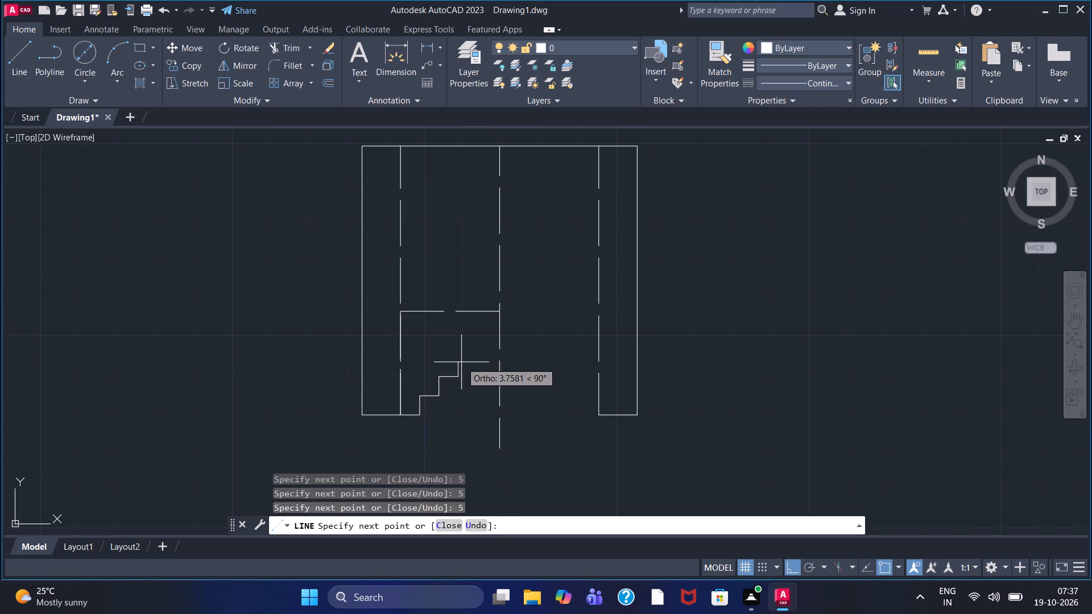
{"action": "key", "text": "5"}
{"action": "key", "text": "Return"}
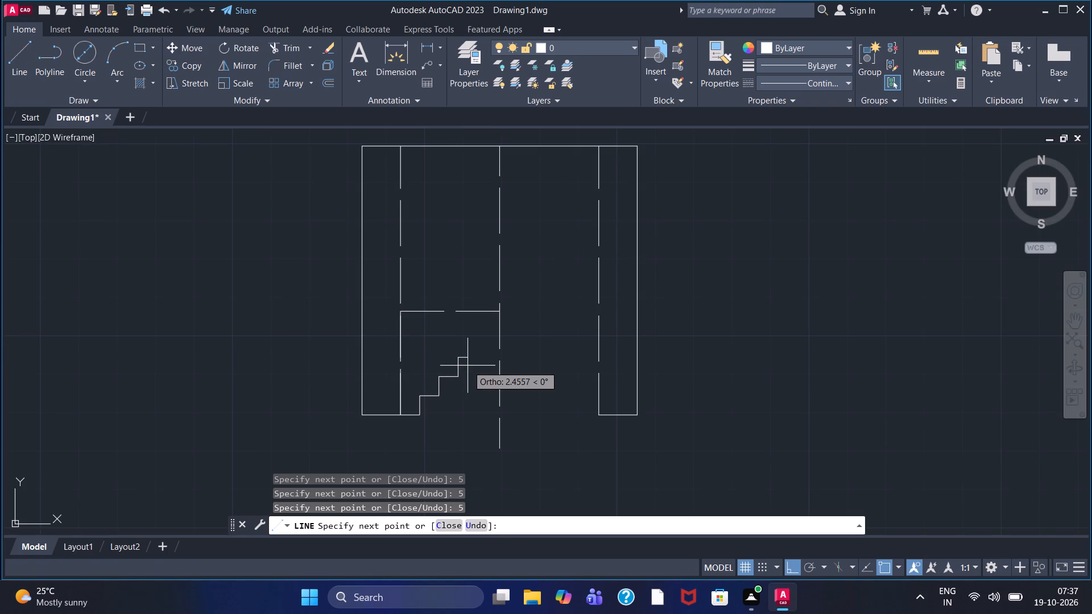
{"action": "key", "text": "5"}
{"action": "key", "text": "Return"}
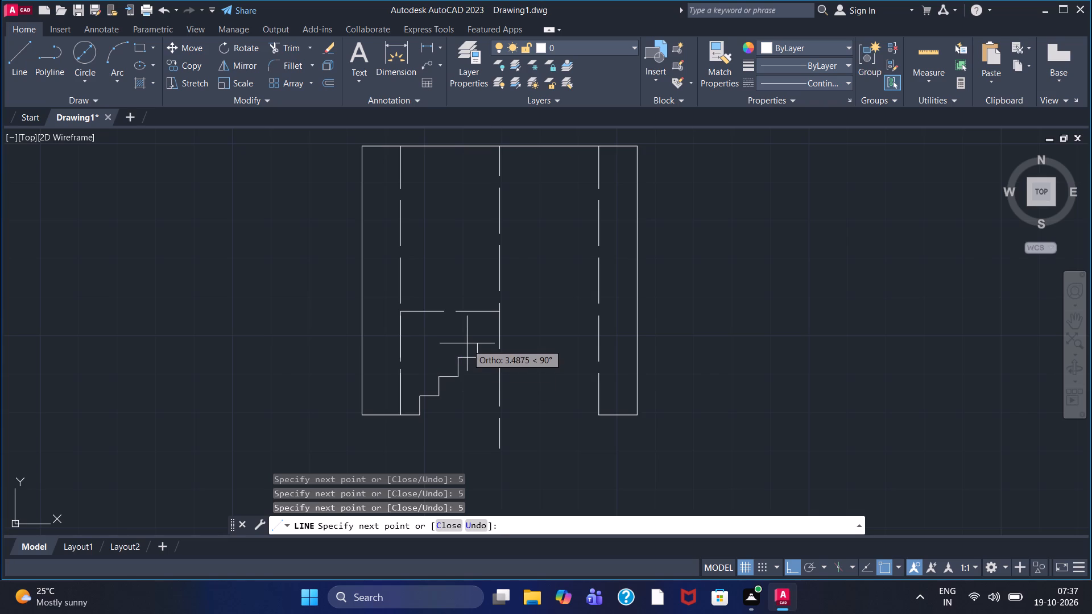
{"action": "key", "text": "5"}
{"action": "key", "text": "Return"}
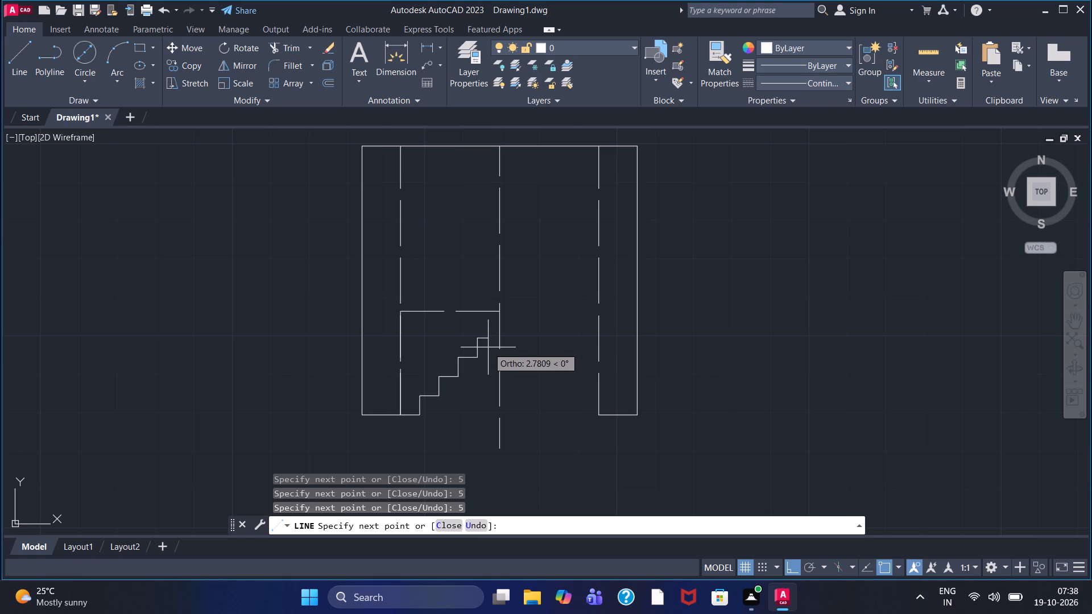
Continue the staircase with a 2.5-wide, 5-high step and a 6-long horizontal top segment across the centre line.
{"action": "type", "text": "2."}
{"action": "key", "text": "5"}
{"action": "key", "text": "Return"}
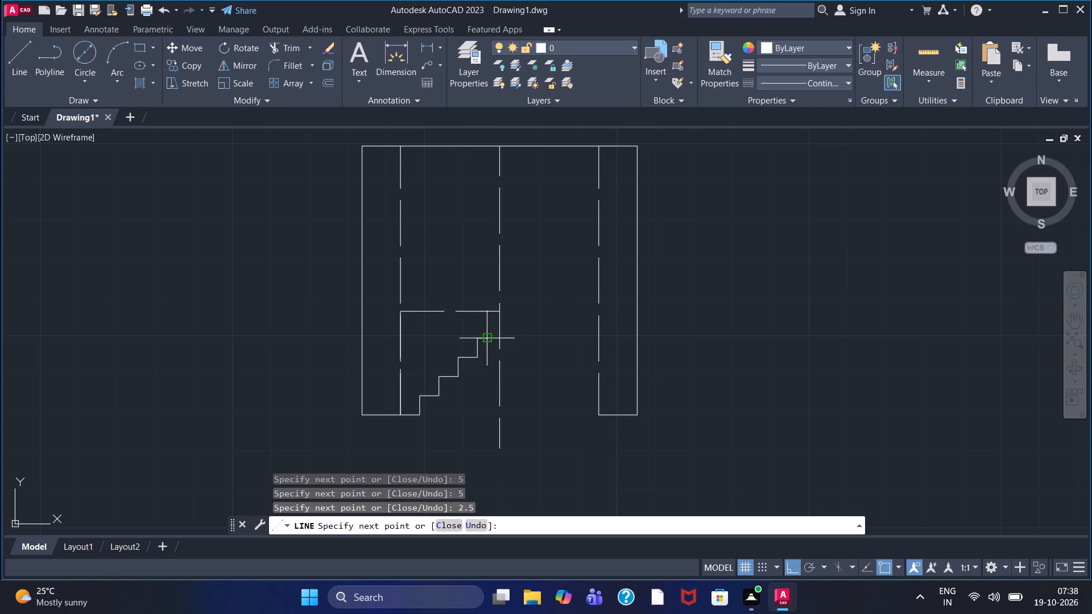
{"action": "key", "text": "5"}
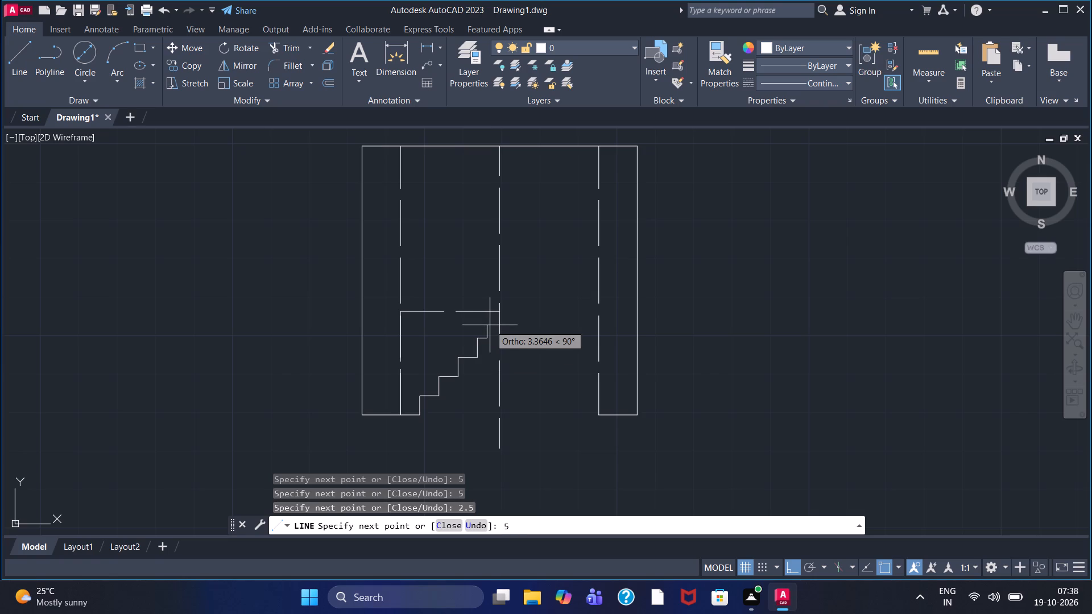
{"action": "key", "text": "Return"}
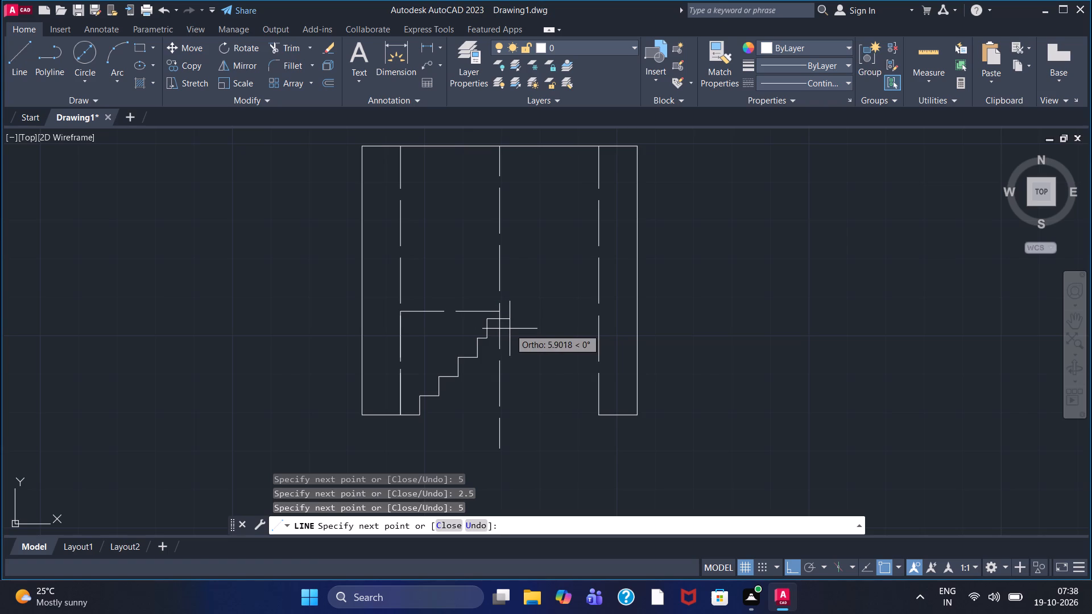
{"action": "key", "text": "6"}
{"action": "key", "text": "Return"}
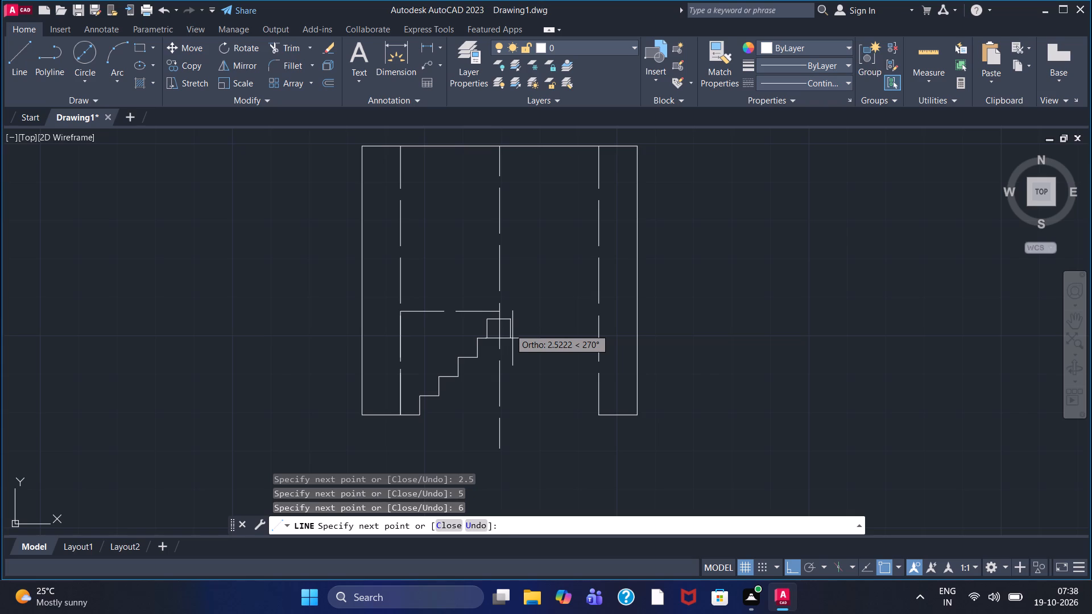
Continue the stepped outline down the right side: 5 down, 2.5 right and 5 down.
{"action": "key", "text": "5"}
{"action": "key", "text": "Return"}
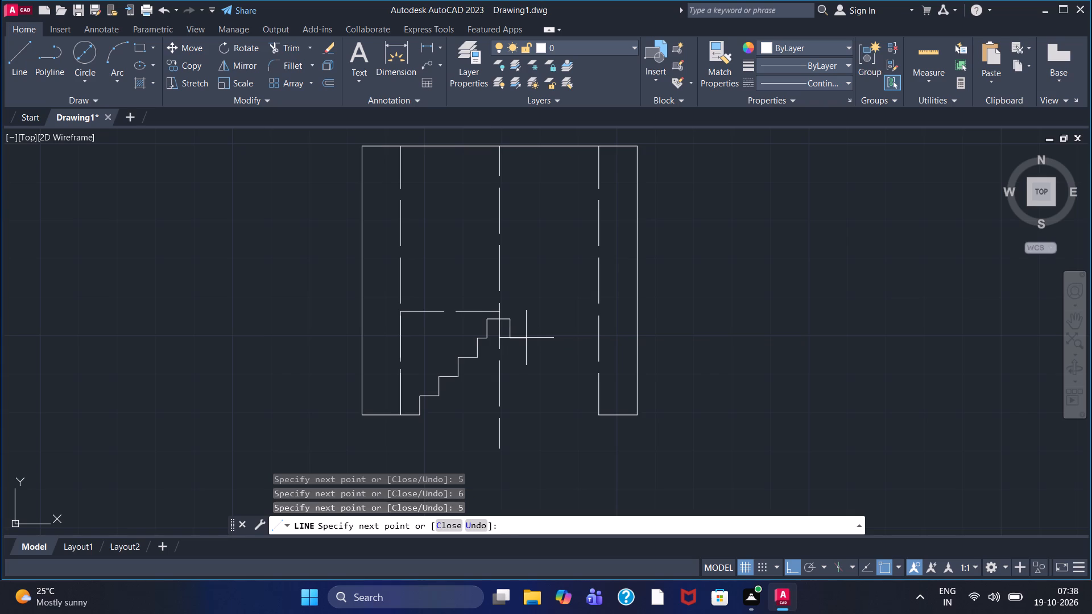
{"action": "type", "text": "2.5"}
{"action": "key", "text": "Return"}
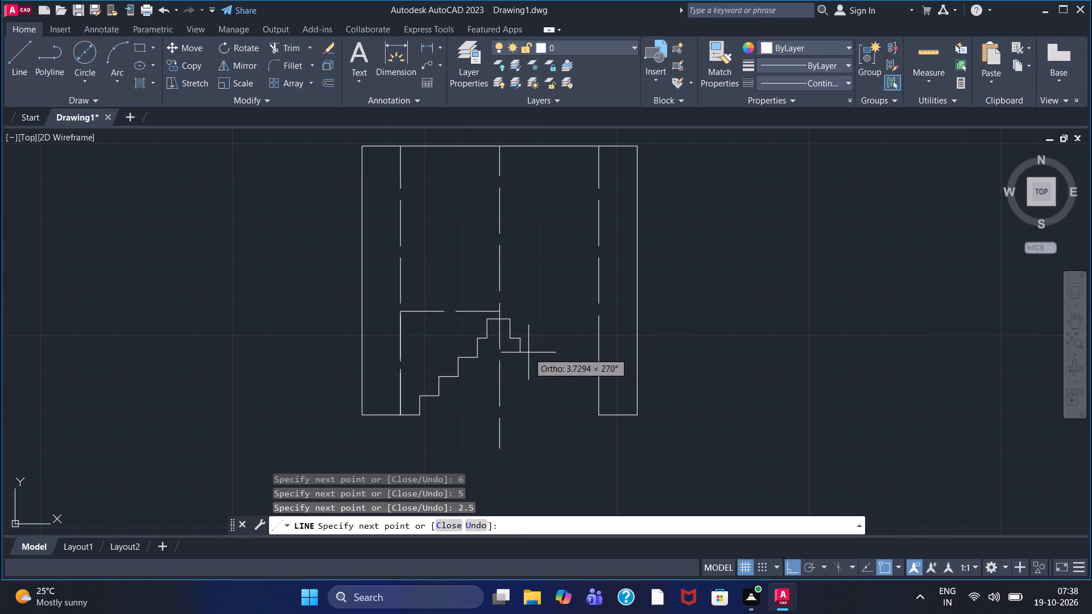
{"action": "key", "text": "5"}
{"action": "key", "text": "Return"}
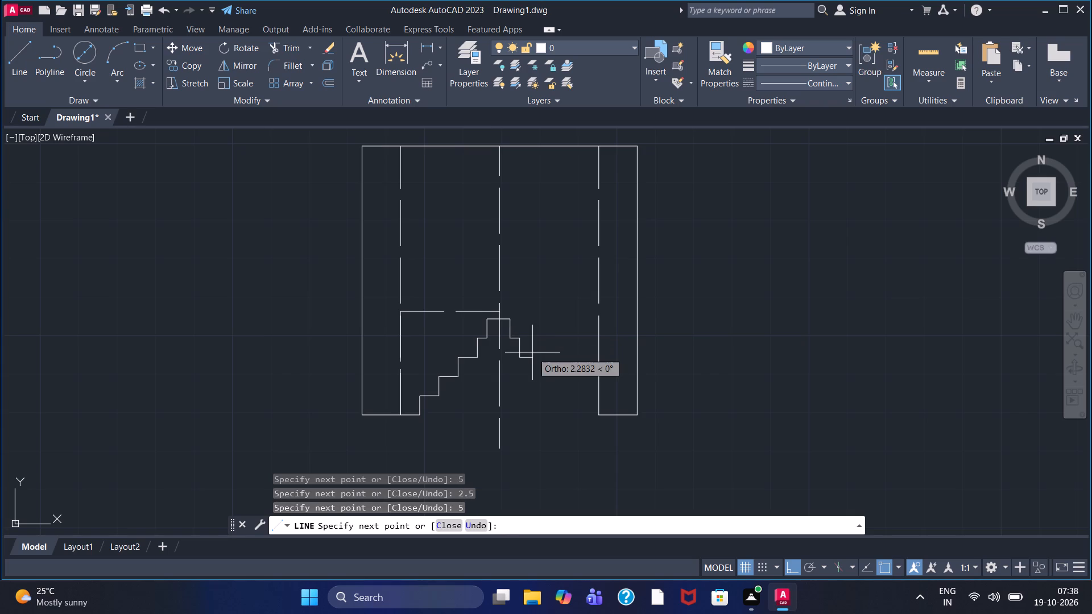
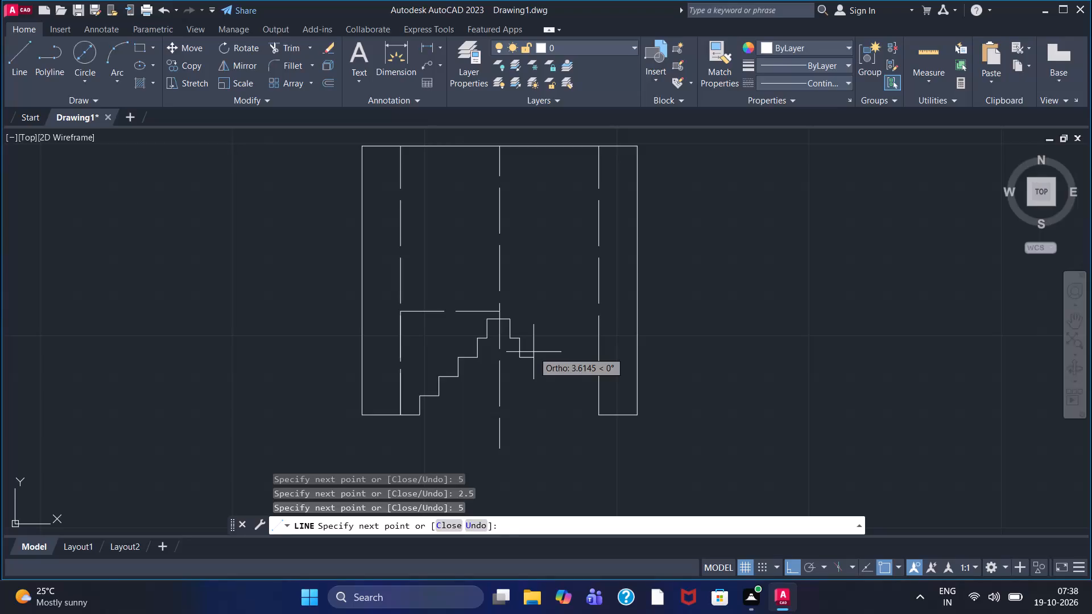
Complete the stepped outline with three 5 by 5 steps descending rightward, and join it to the right leg's inner bottom corner.
{"action": "key", "text": "Return"}
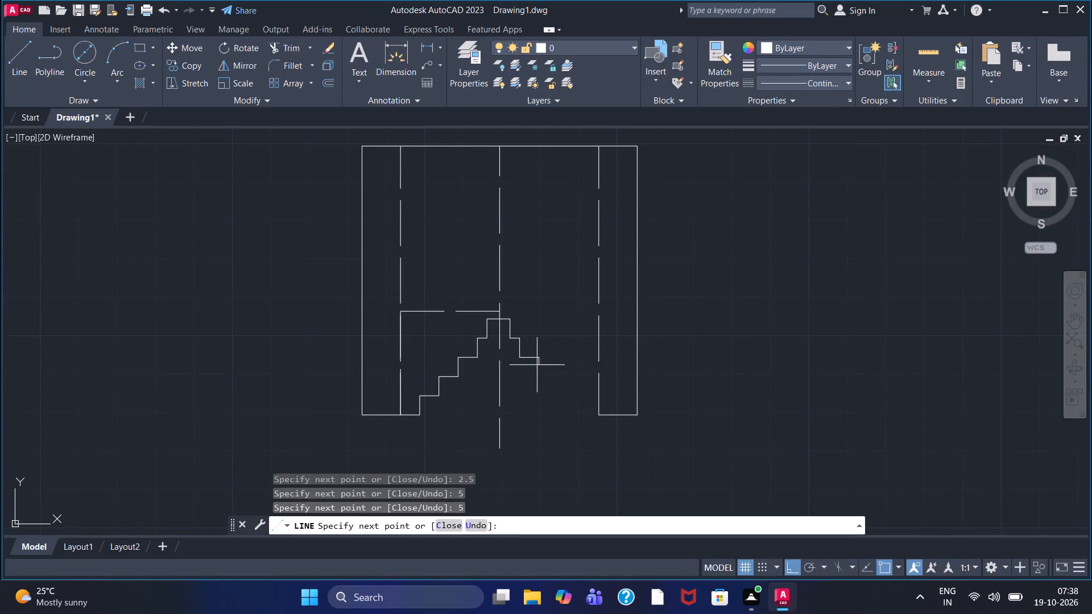
{"action": "key", "text": "5"}
{"action": "key", "text": "Return"}
{"action": "key", "text": "5"}
{"action": "key", "text": "Return"}
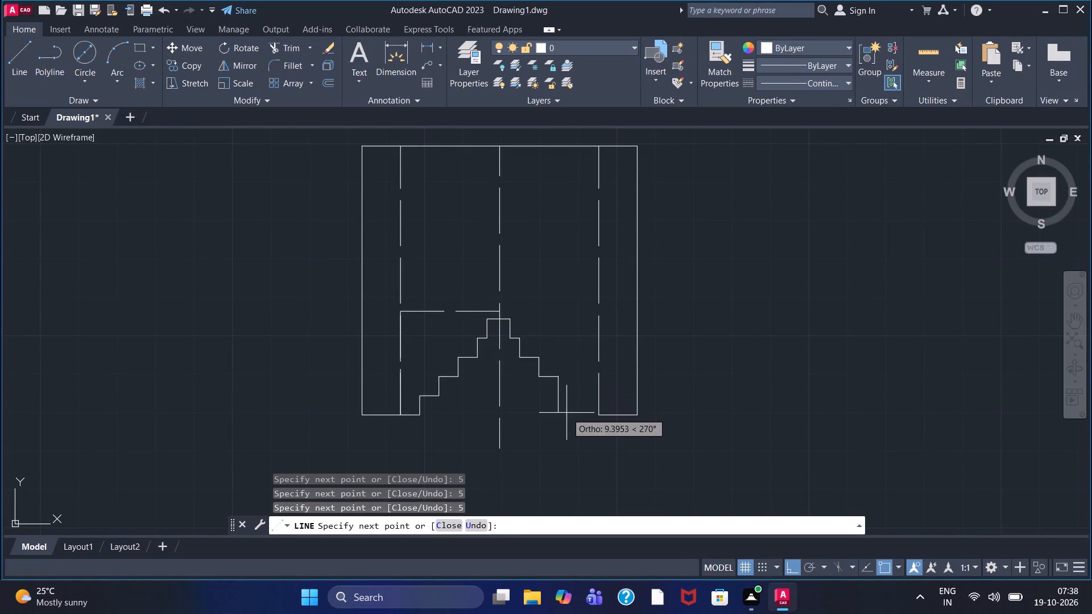
{"action": "key", "text": "5"}
{"action": "key", "text": "Return"}
{"action": "key", "text": "5"}
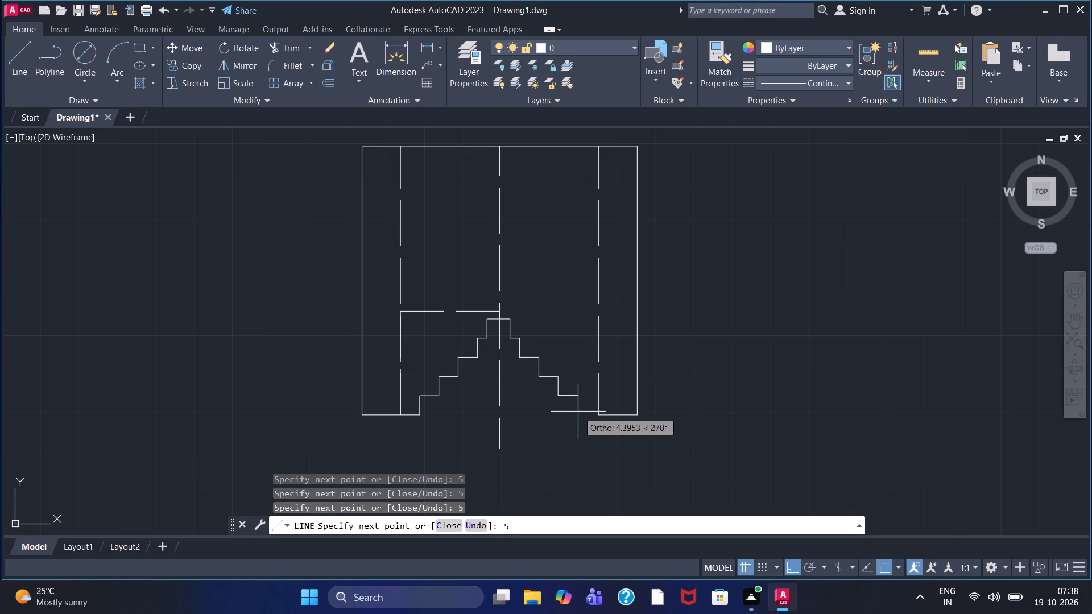
{"action": "key", "text": "Return"}
{"action": "key", "text": "5"}
{"action": "key", "text": "Return"}
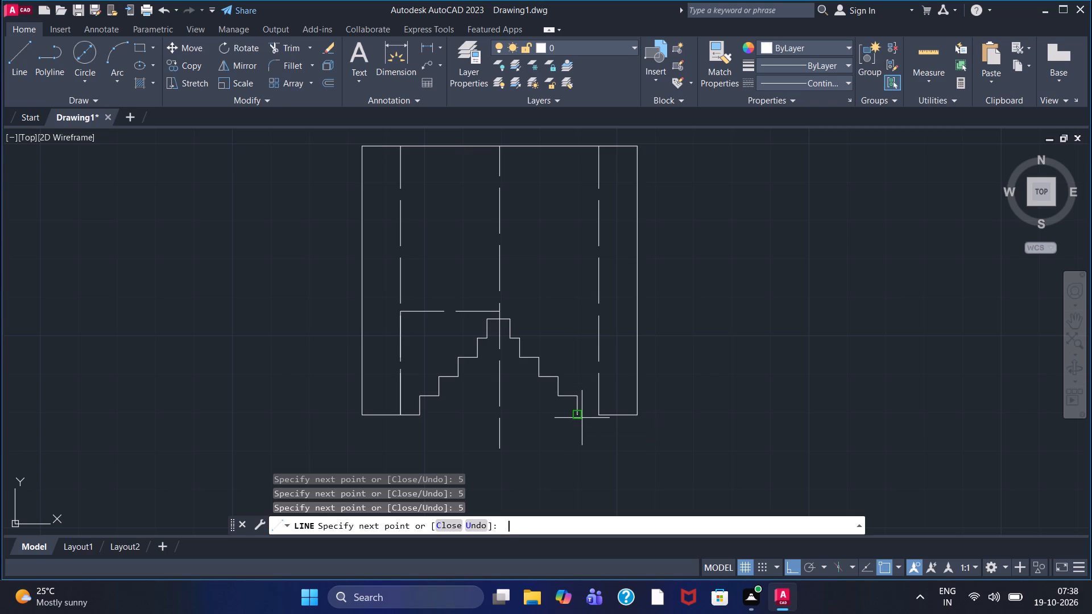
{"action": "left_click", "coordinate": [600, 417]}
{"action": "right_click", "coordinate": [527, 301]}
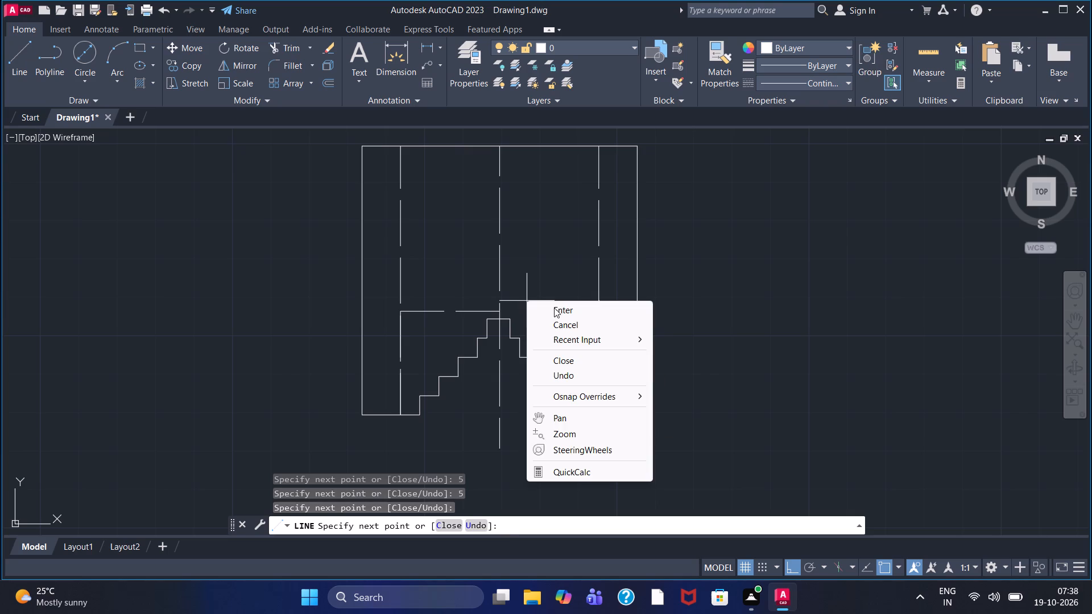
{"action": "left_click", "coordinate": [556, 309]}
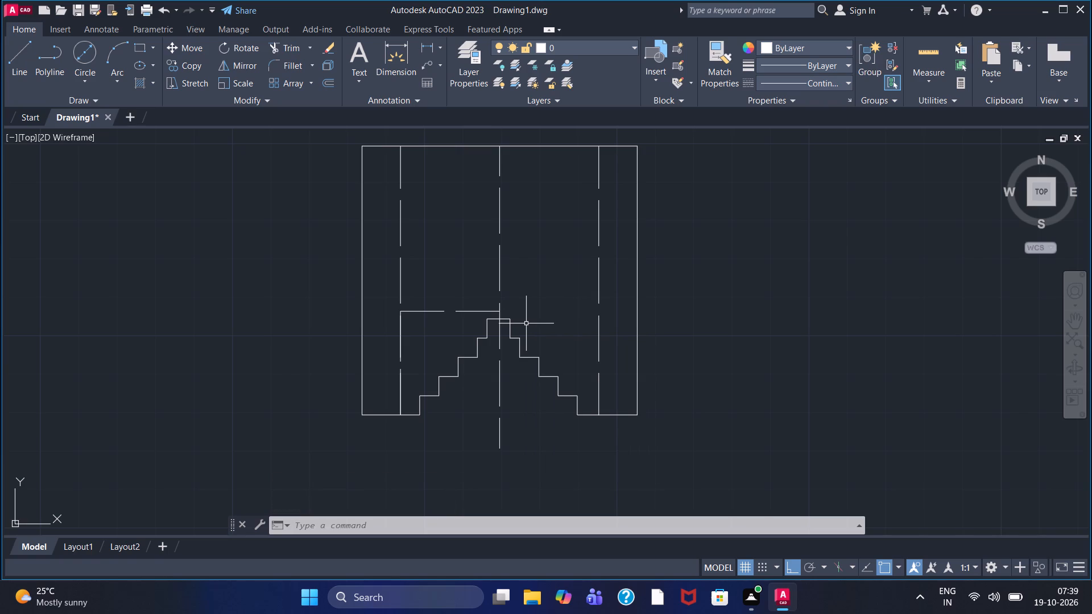
Draw ACAD_ISO02W100 dashed pocket lines from the top edge's midpoint: 10 left, 20 down, 20 right, and up past the top edge.
{"action": "middle_click_drag", "start_coordinate": [529, 261], "coordinate": [533, 279]}
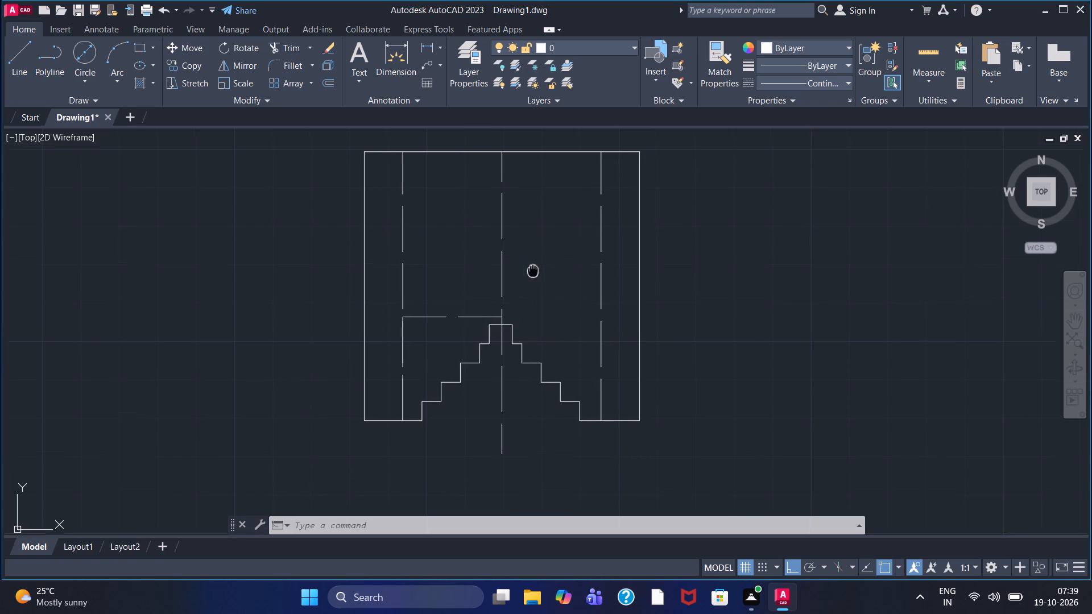
{"action": "middle_click_drag", "start_coordinate": [533, 279], "coordinate": [535, 286]}
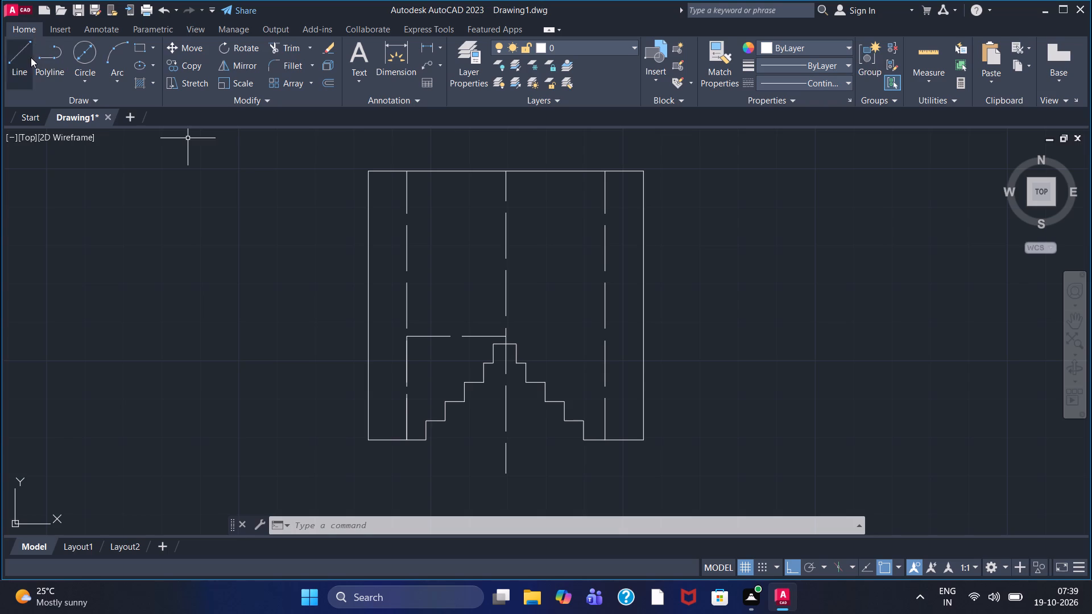
{"action": "left_click", "coordinate": [800, 78]}
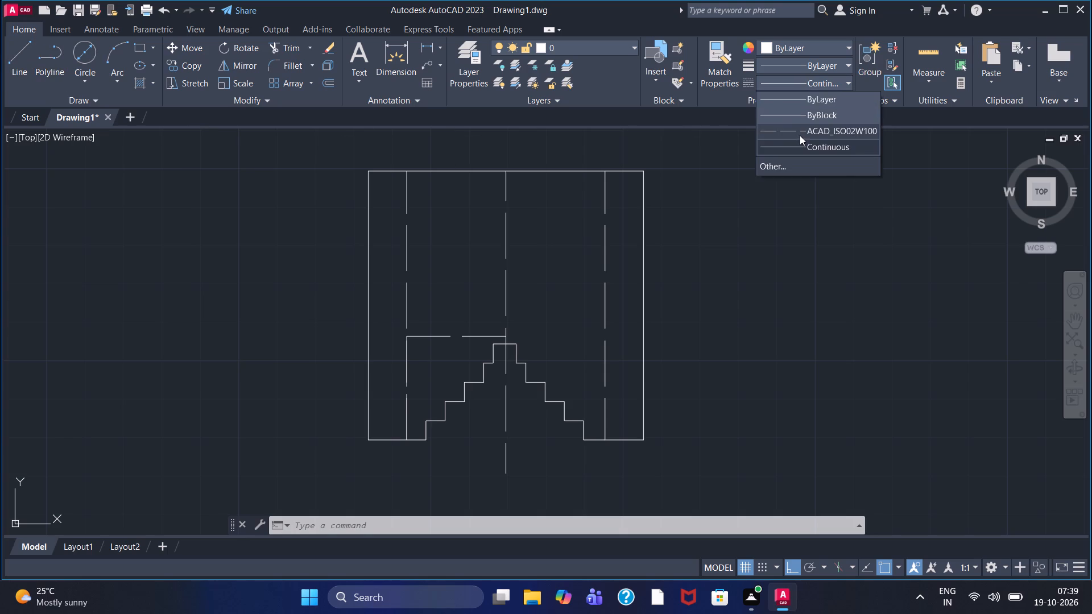
{"action": "left_click", "coordinate": [800, 135]}
{"action": "left_click", "coordinate": [28, 57]}
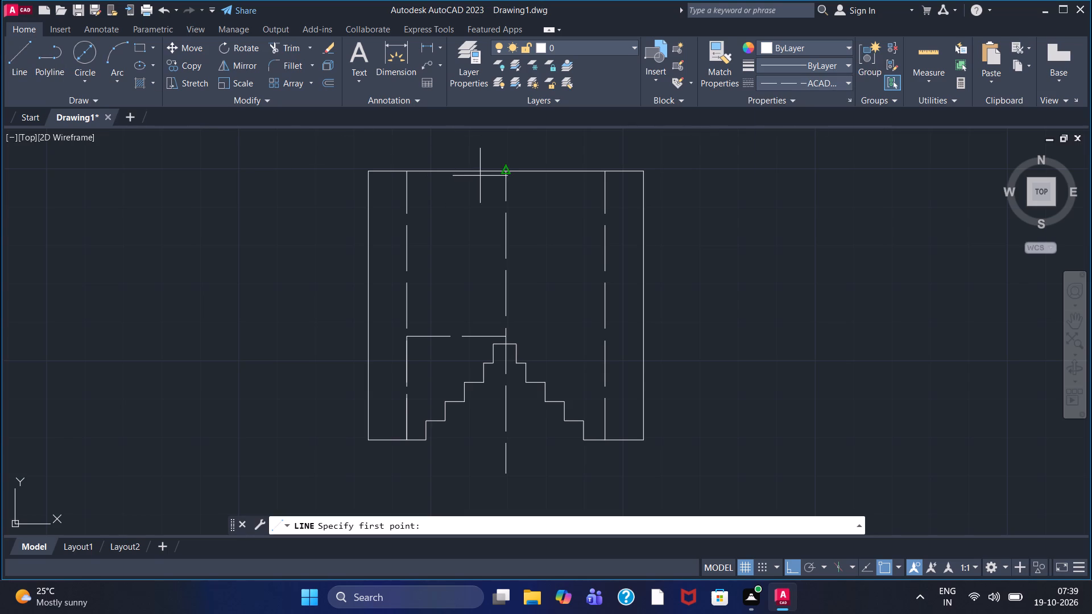
{"action": "left_click", "coordinate": [504, 173]}
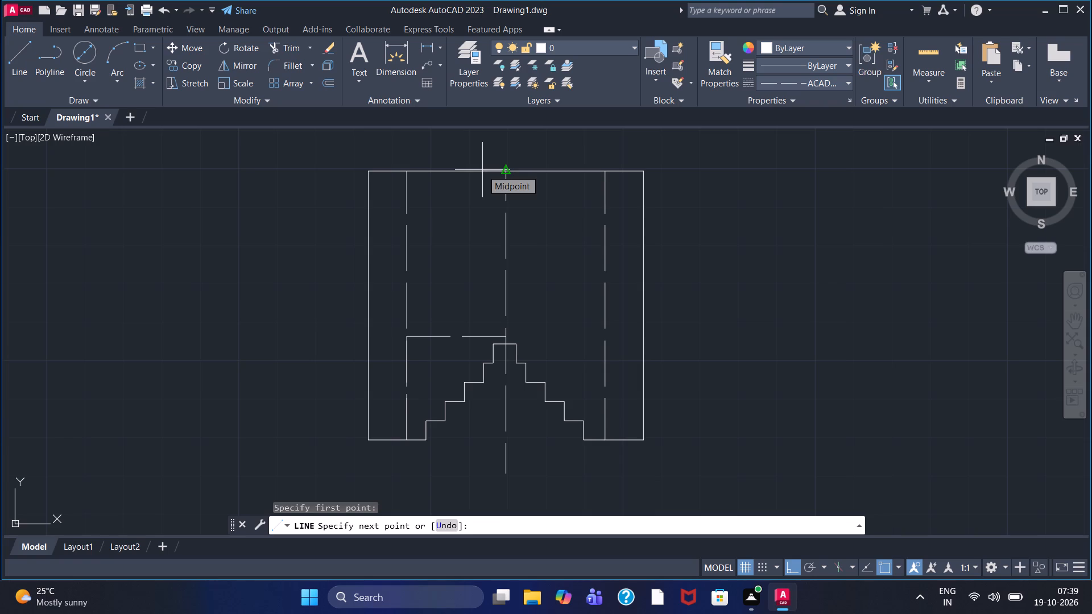
{"action": "type", "text": "10"}
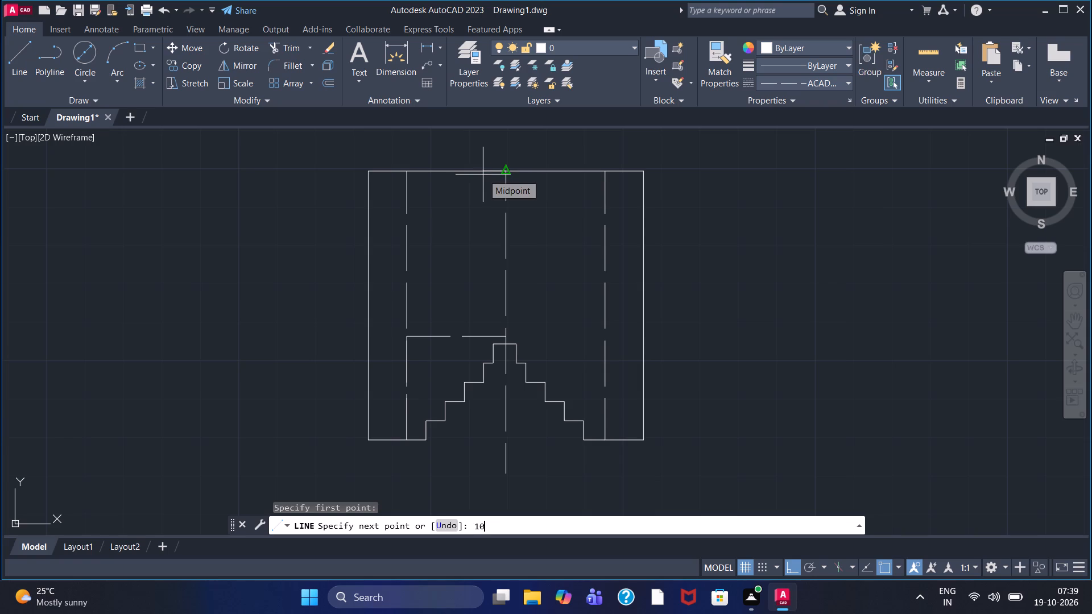
{"action": "key", "text": "Return"}
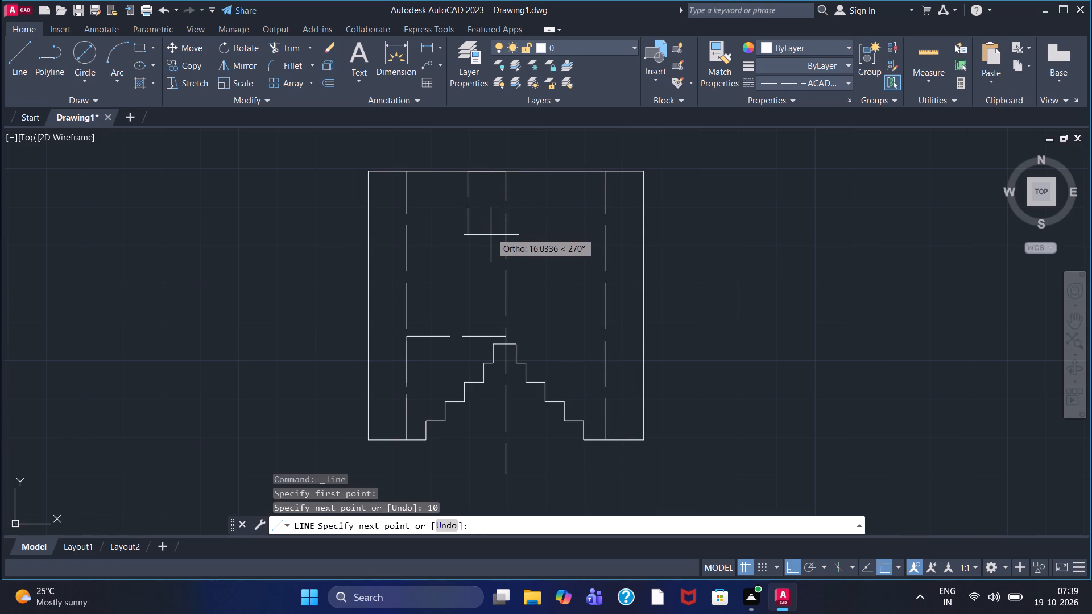
{"action": "type", "text": "20"}
{"action": "key", "text": "Return"}
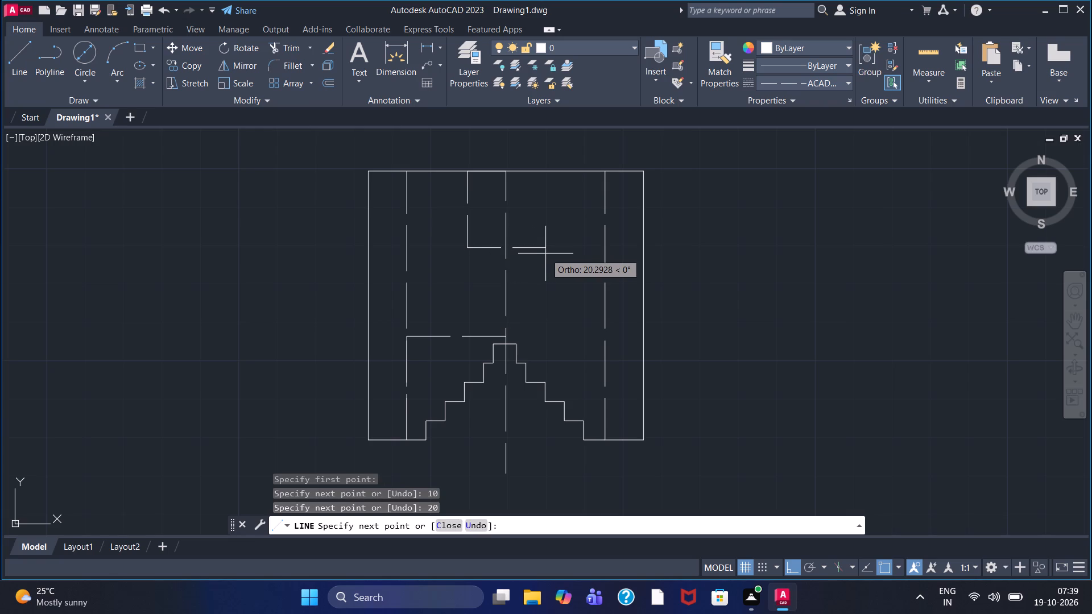
{"action": "type", "text": "20"}
{"action": "key", "text": "Return"}
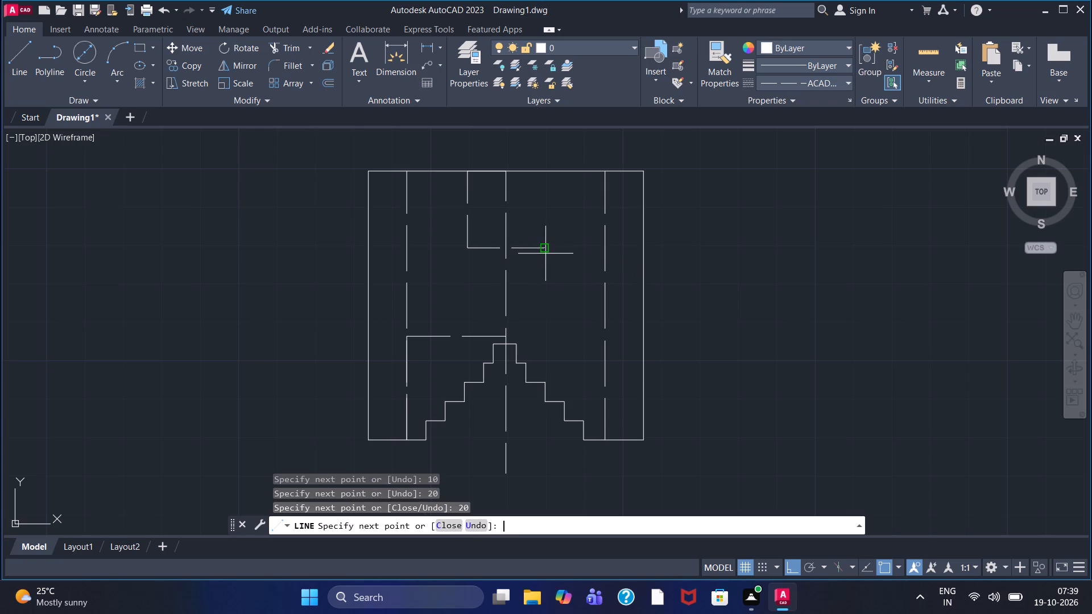
{"action": "left_click", "coordinate": [546, 149]}
{"action": "right_click", "coordinate": [546, 149]}
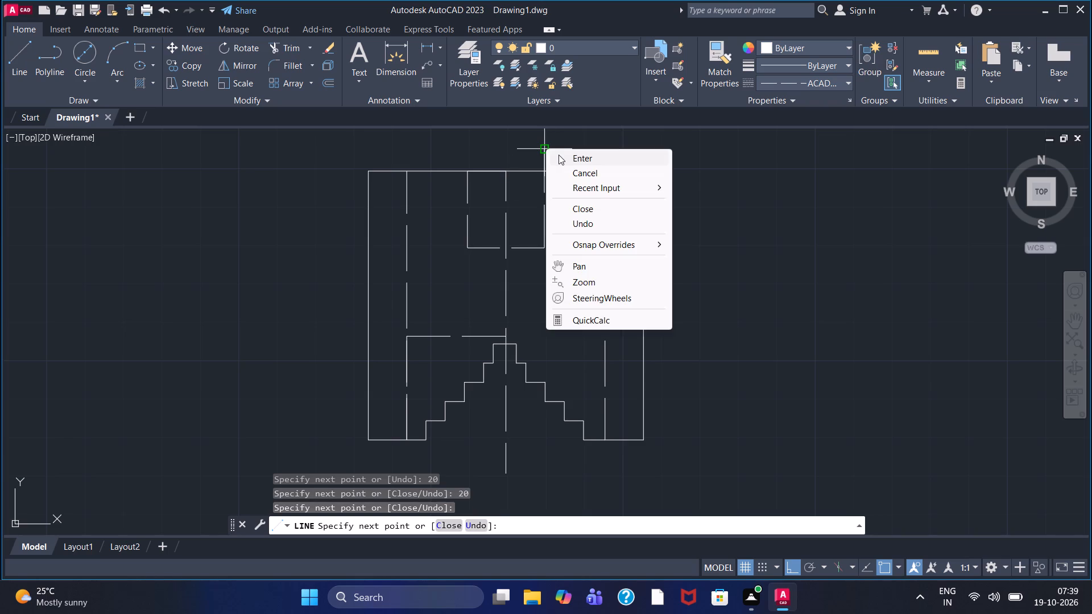
{"action": "left_click", "coordinate": [559, 155]}
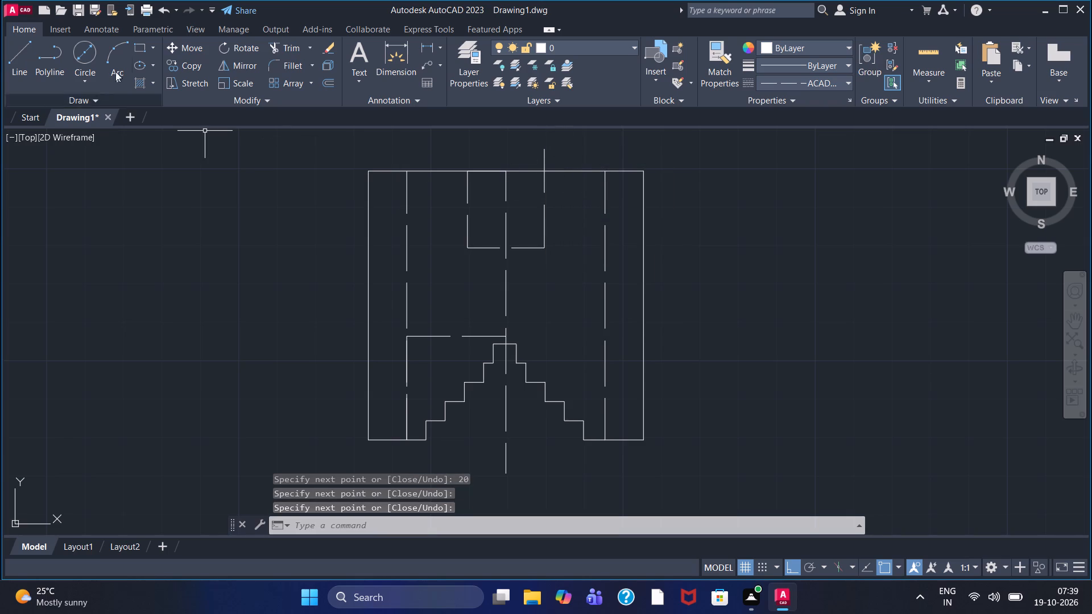
Trim the pocket's right side where it extends above the top edge.
{"action": "left_click", "coordinate": [298, 49]}
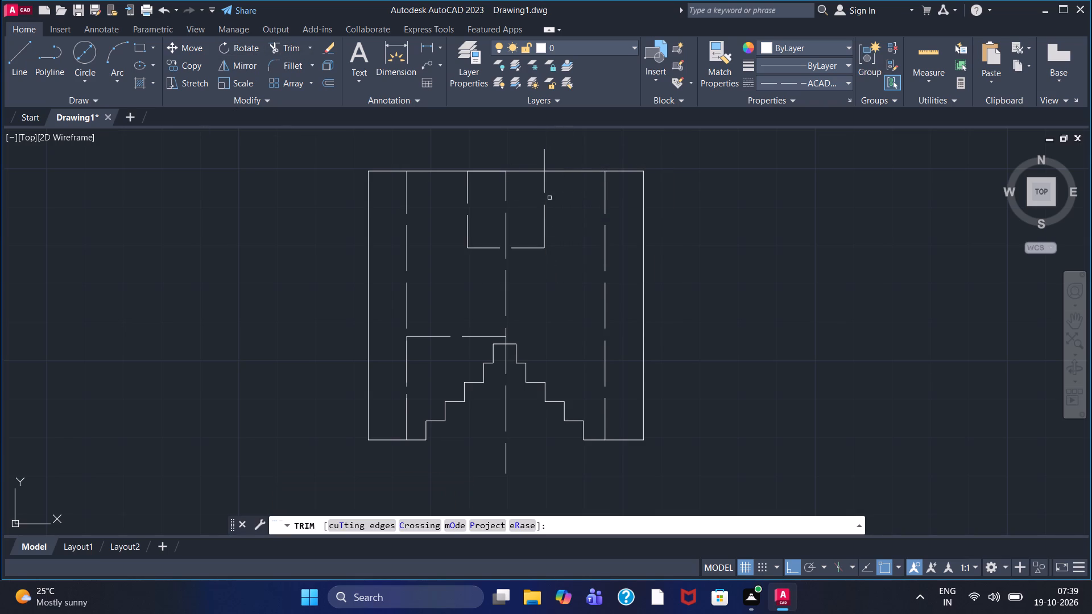
{"action": "left_click", "coordinate": [544, 155]}
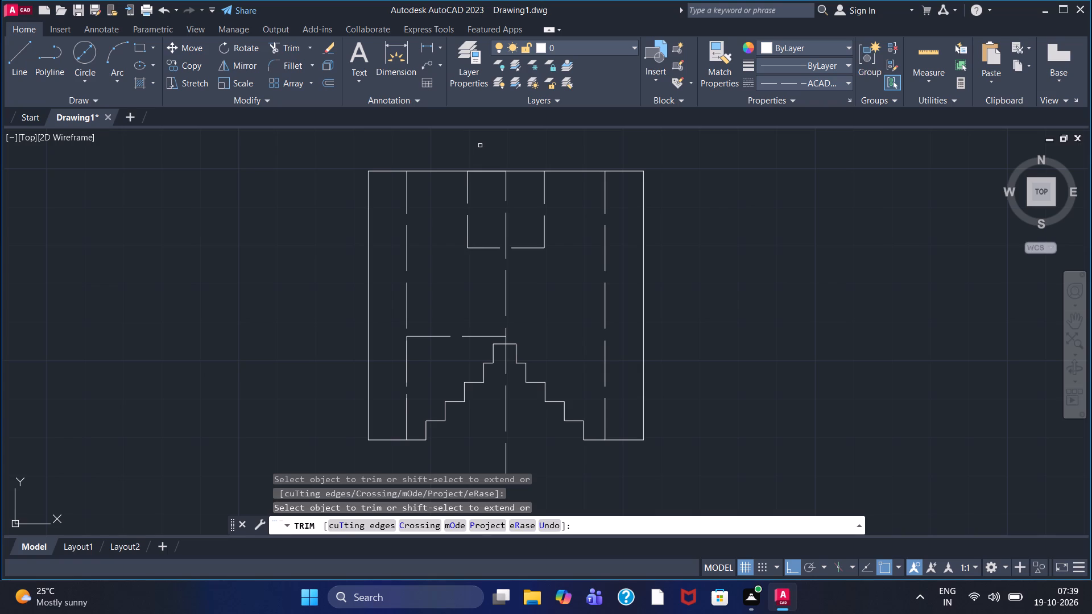
Turn Ortho off and draw a sloped line from the pocket's lower-left corner down past the centre line.
{"action": "left_click", "coordinate": [23, 52]}
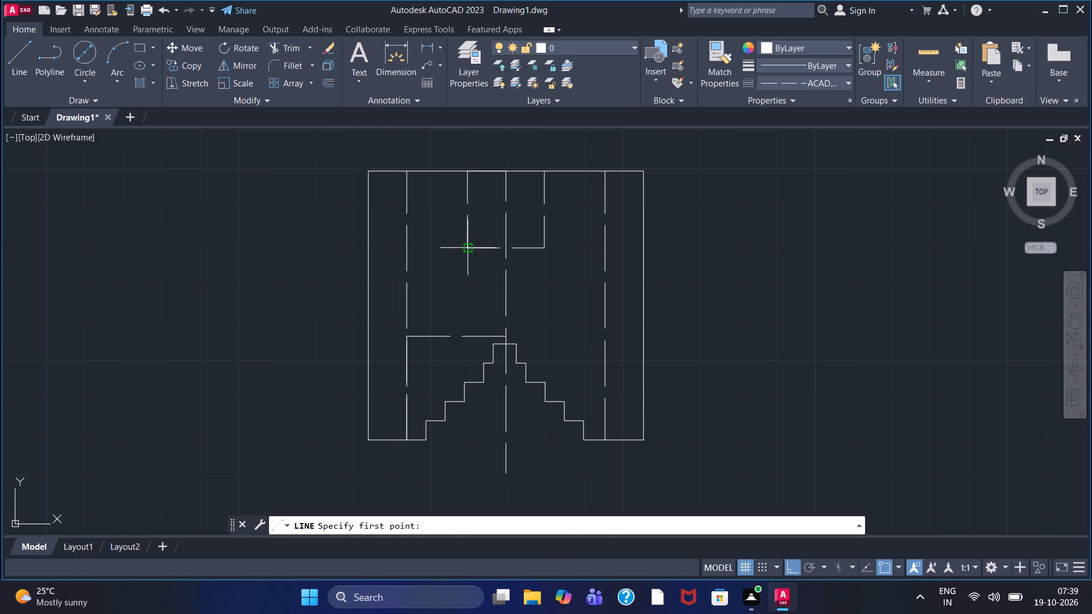
{"action": "left_click", "coordinate": [469, 246]}
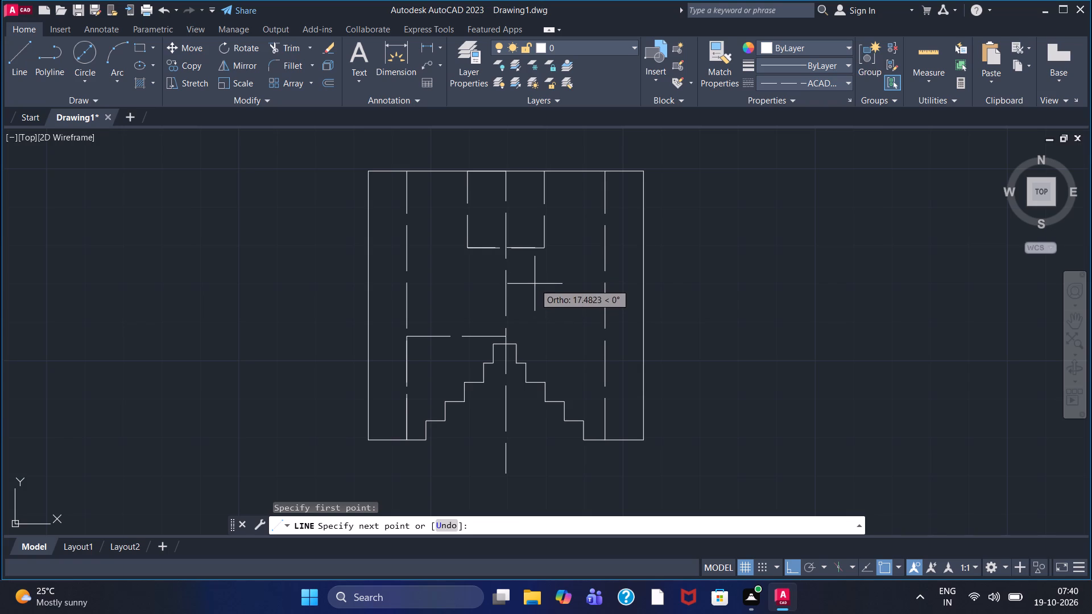
{"action": "scroll", "coordinate": [512, 287], "scroll_direction": "up", "scroll_amount": 3}
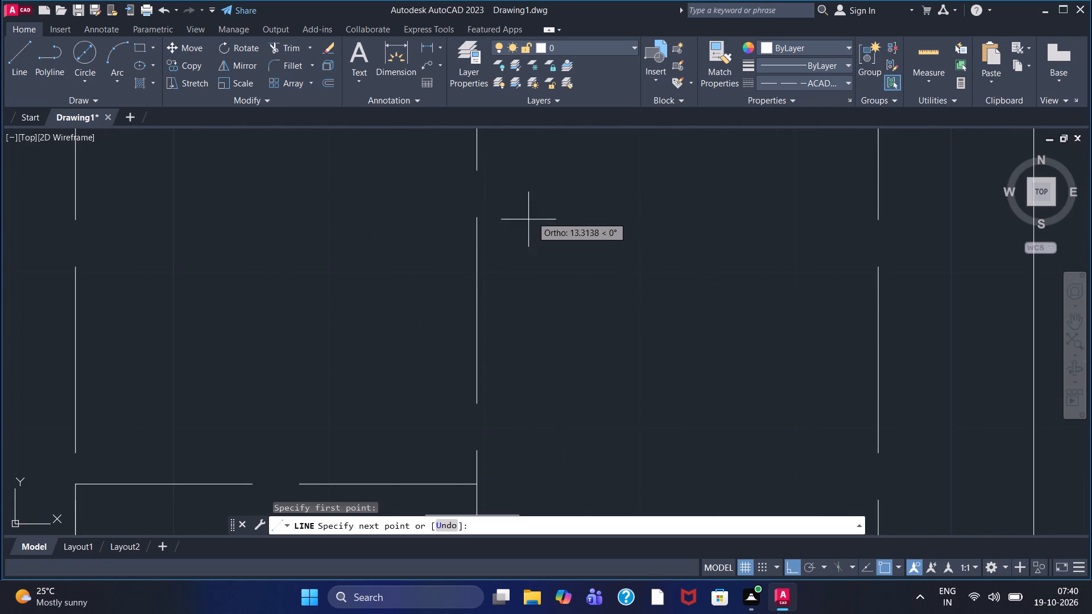
{"action": "middle_click_drag", "start_coordinate": [534, 247], "coordinate": [487, 408]}
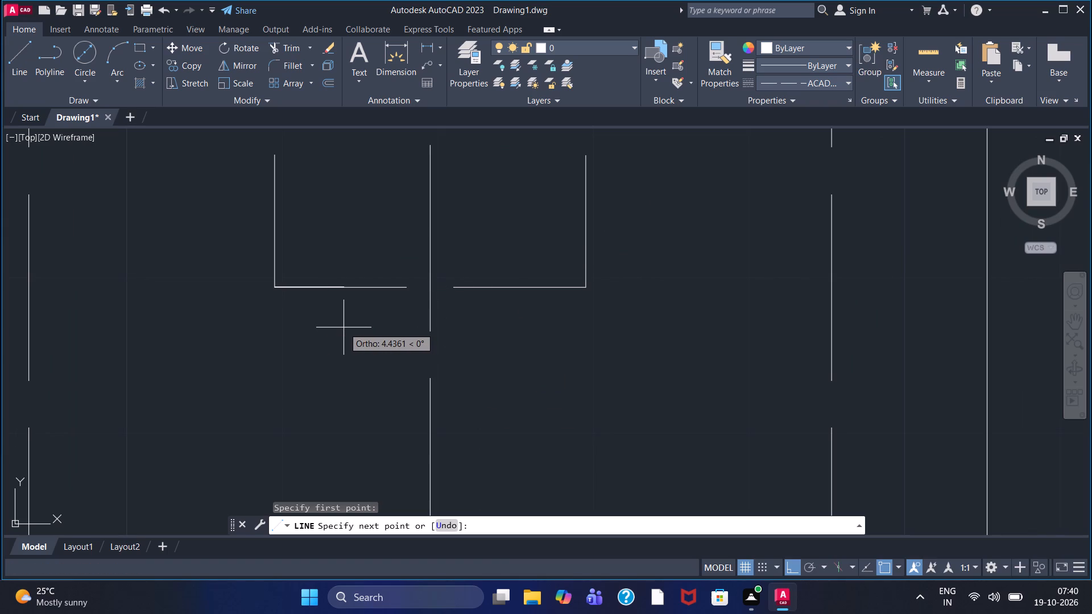
{"action": "key", "text": "F8"}
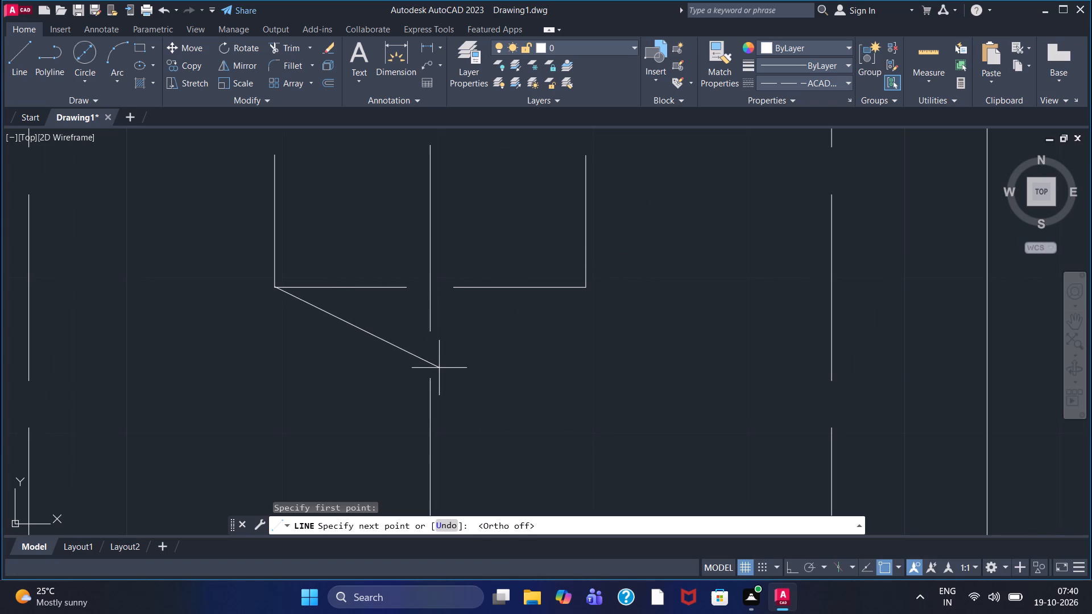
{"action": "left_click", "coordinate": [457, 393]}
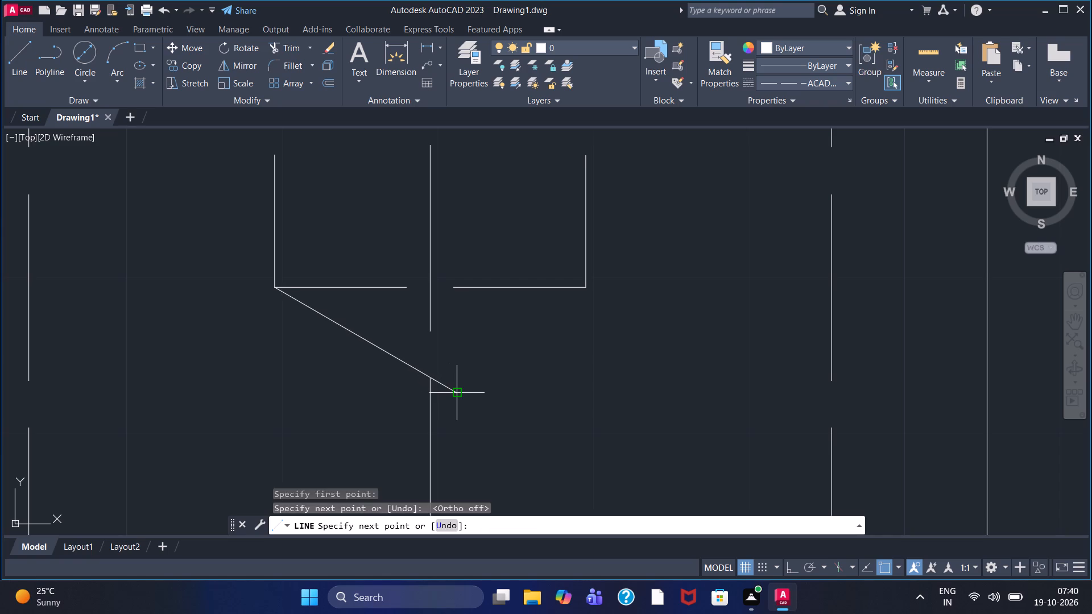
{"action": "right_click", "coordinate": [551, 372]}
{"action": "left_click", "coordinate": [569, 374]}
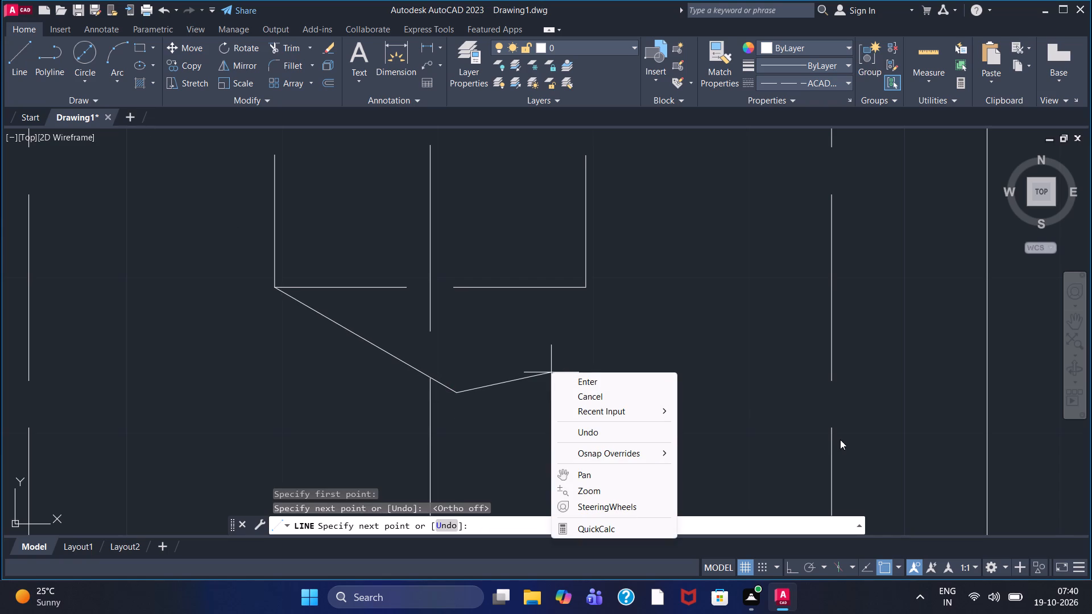
{"action": "double_click", "coordinate": [638, 385]}
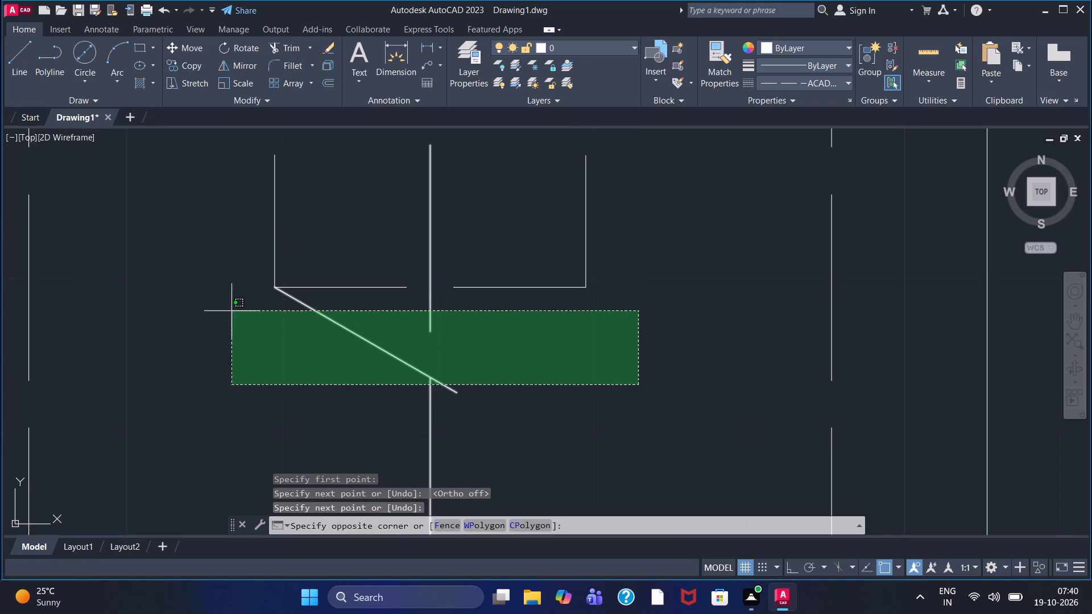
{"action": "key", "text": "Escape"}
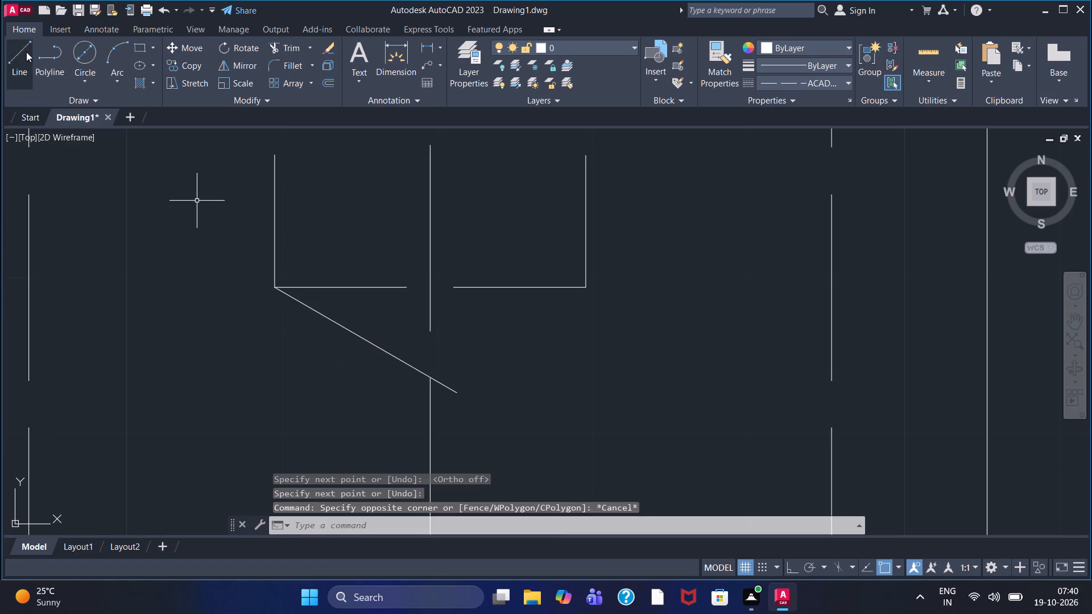
Draw the opposite sloped line from the pocket's lower-right corner, crossing the first one and ending past the centre line.
{"action": "left_click", "coordinate": [26, 52]}
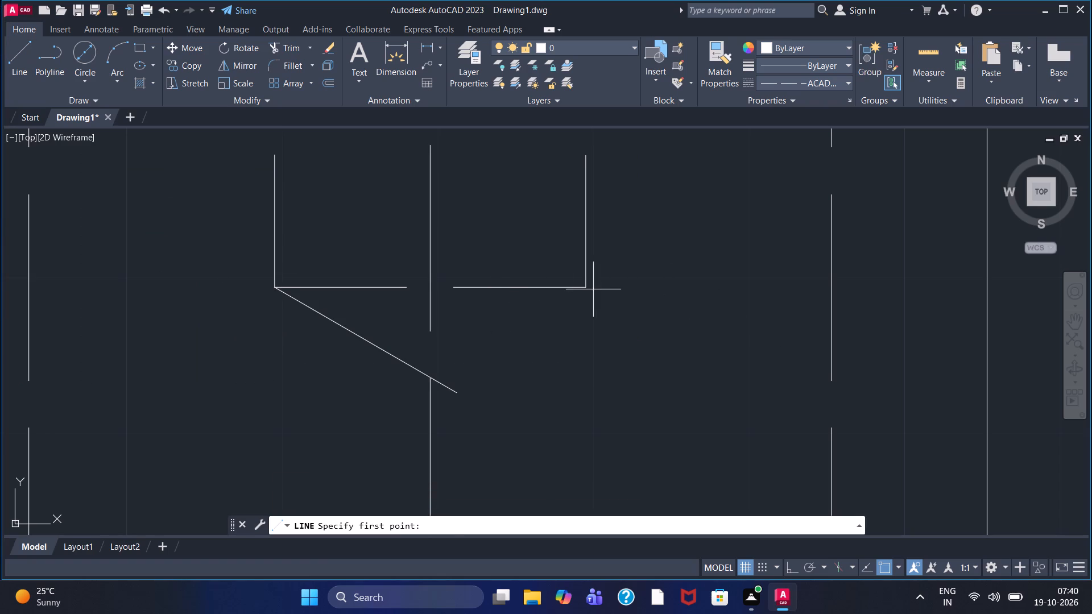
{"action": "left_click", "coordinate": [590, 287]}
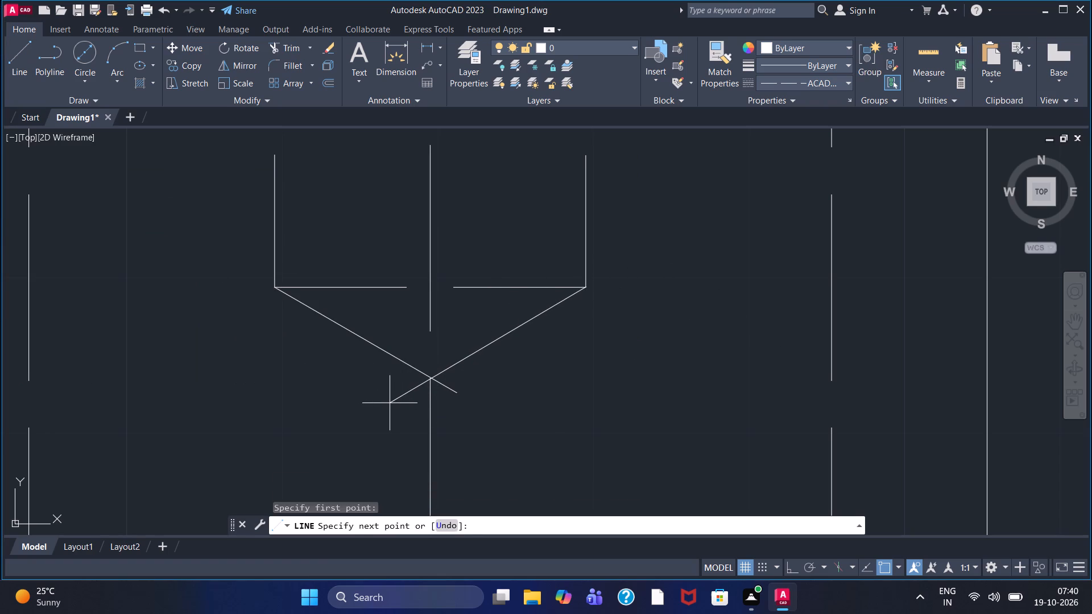
{"action": "left_click", "coordinate": [390, 403]}
{"action": "right_click", "coordinate": [387, 403]}
{"action": "left_click", "coordinate": [402, 406]}
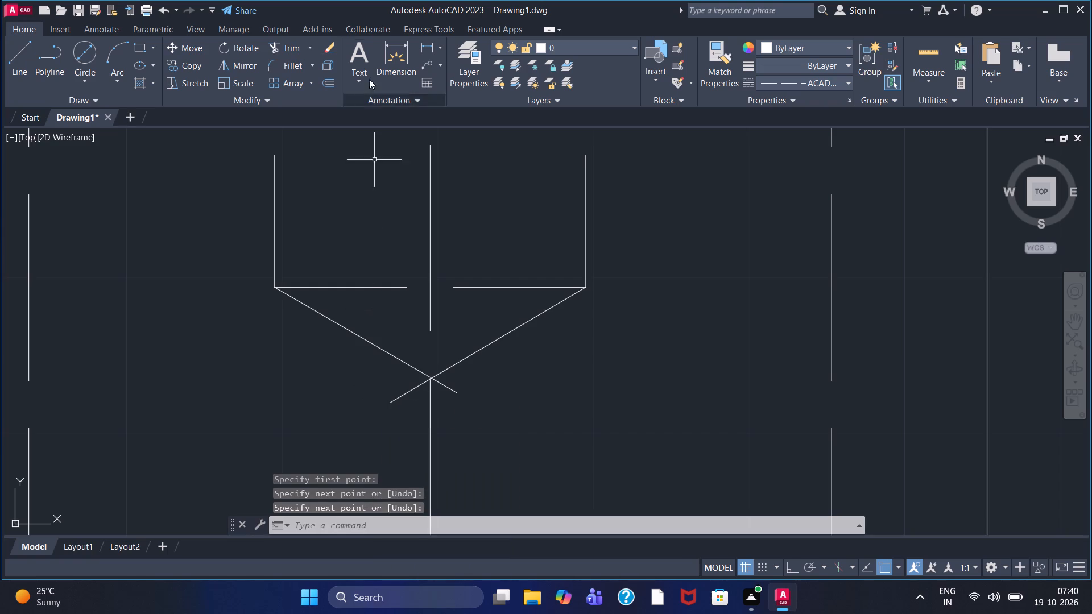
Trim the overshooting ends of the two sloped lines below their crossing so the pocket ends in a single point.
{"action": "left_click", "coordinate": [280, 42]}
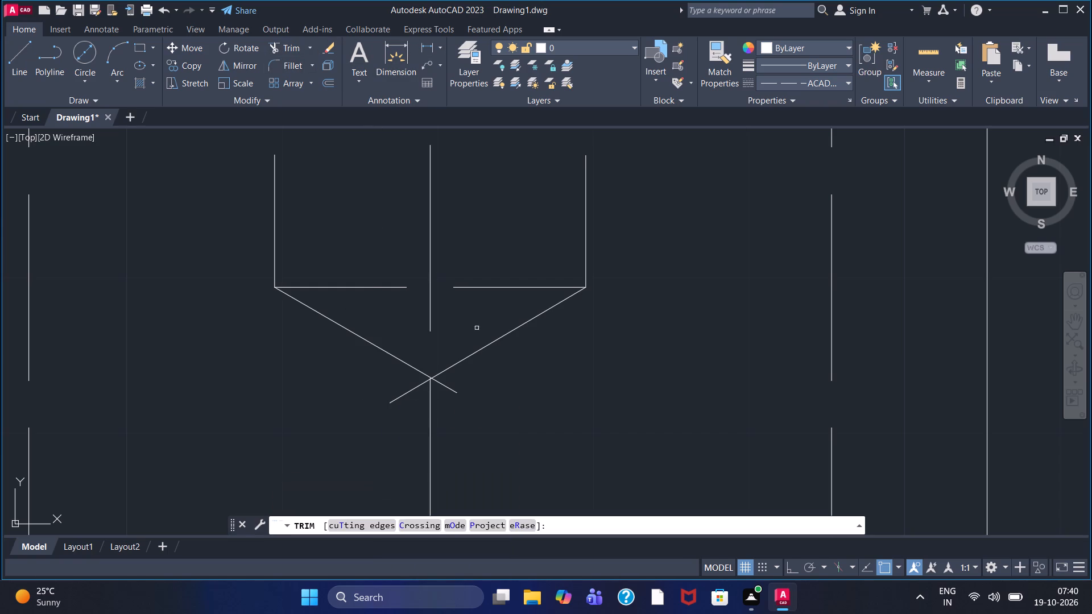
{"action": "scroll", "coordinate": [401, 364], "scroll_direction": "up", "scroll_amount": 3}
{"action": "scroll", "coordinate": [464, 377], "scroll_direction": "up", "scroll_amount": 1}
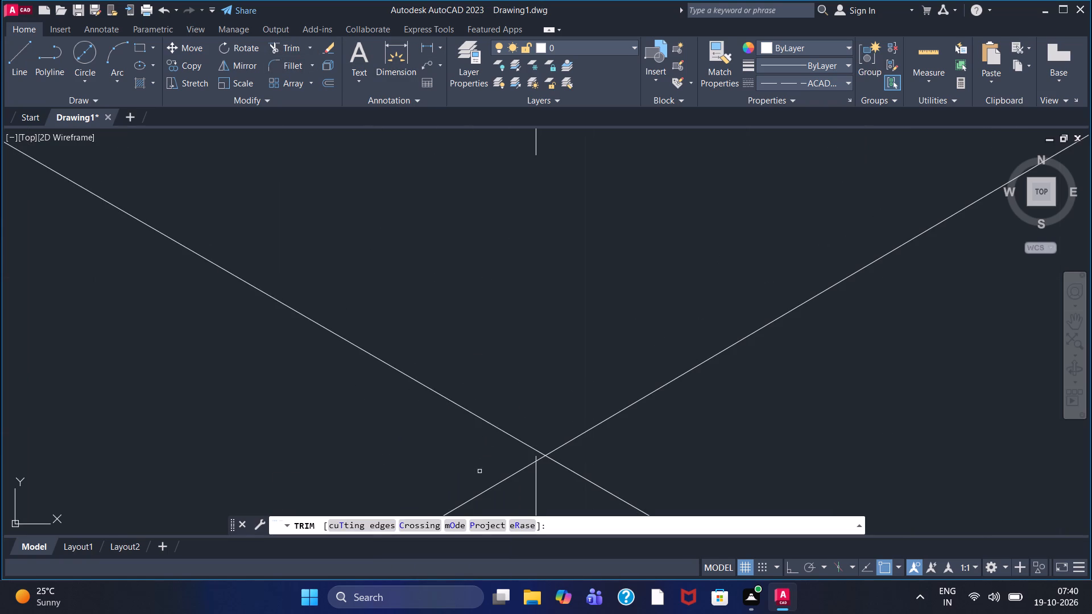
{"action": "left_click", "coordinate": [500, 480]}
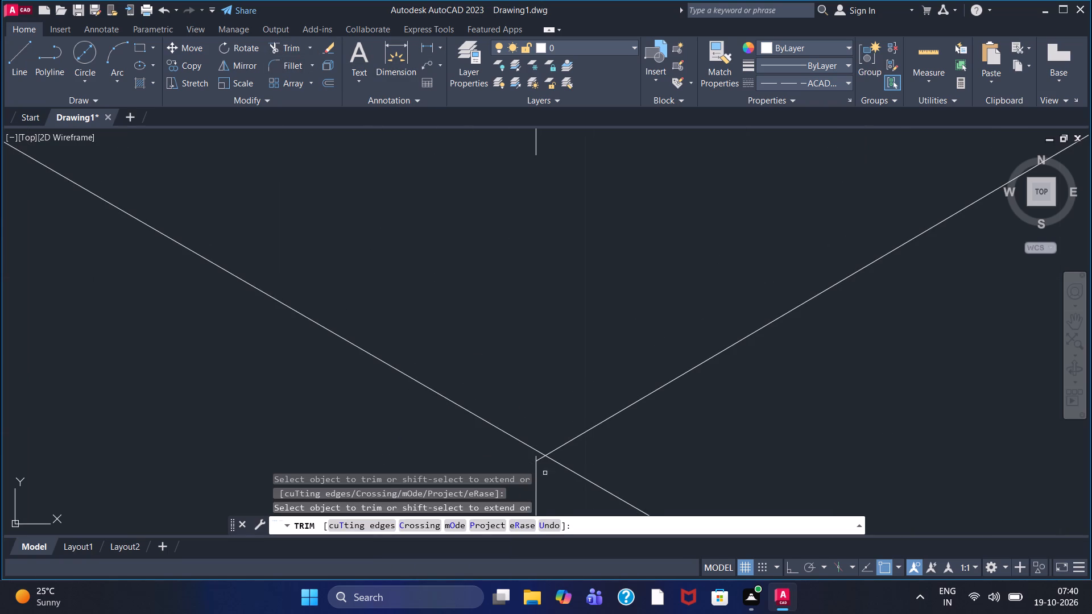
{"action": "left_click", "coordinate": [569, 472]}
{"action": "scroll", "coordinate": [564, 470], "scroll_direction": "up", "scroll_amount": 3}
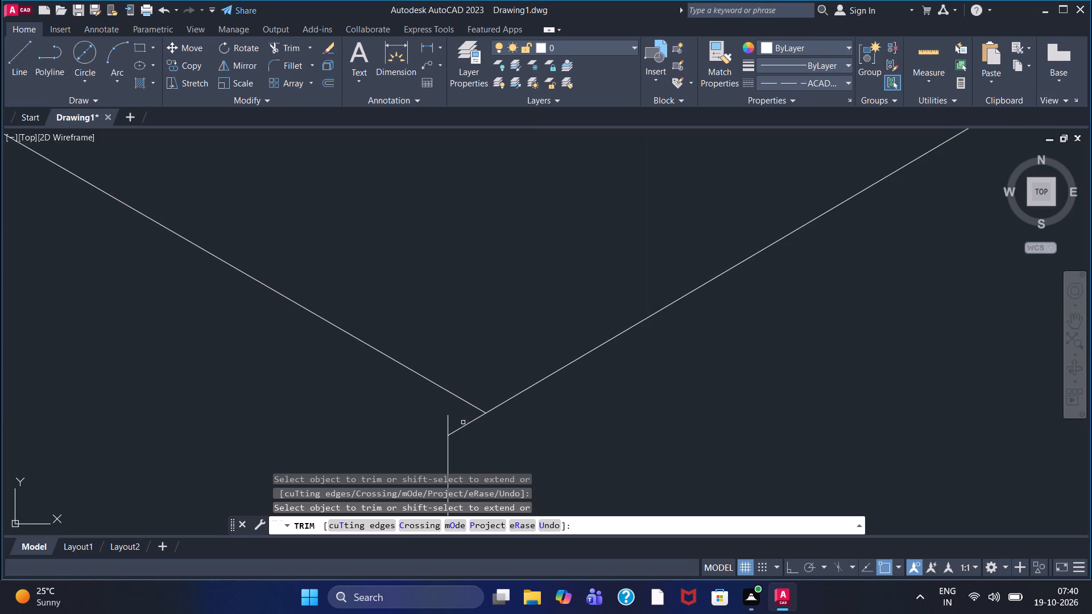
{"action": "left_click", "coordinate": [469, 422]}
Trim the centre line's lower portion below the top of the stepped inner outline.
{"action": "scroll", "coordinate": [471, 422], "scroll_direction": "down", "scroll_amount": 5}
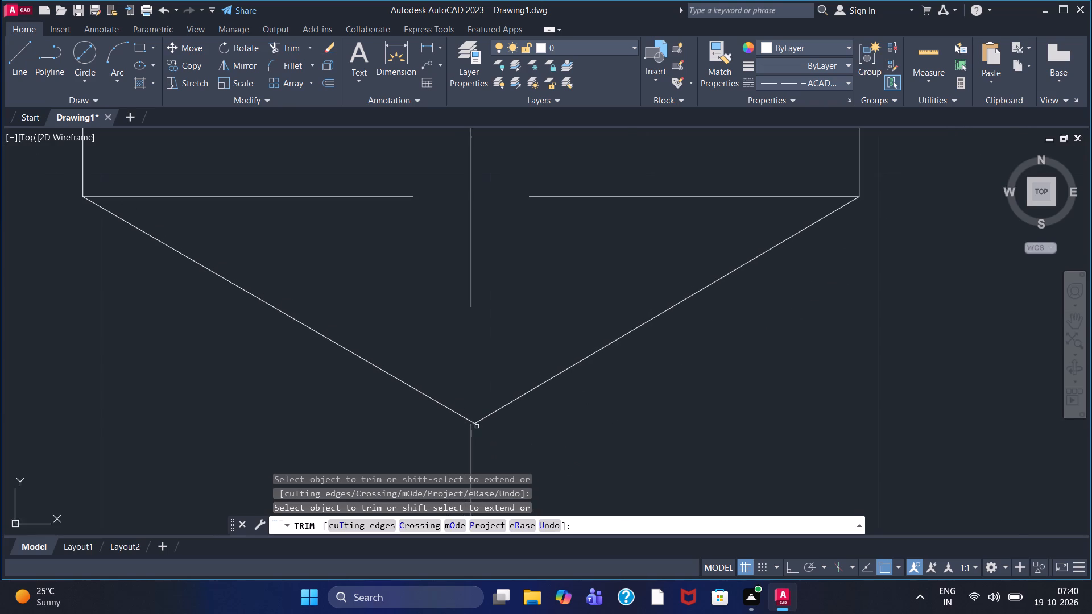
{"action": "scroll", "coordinate": [477, 426], "scroll_direction": "down", "scroll_amount": 2}
{"action": "scroll", "coordinate": [704, 397], "scroll_direction": "down", "scroll_amount": 2}
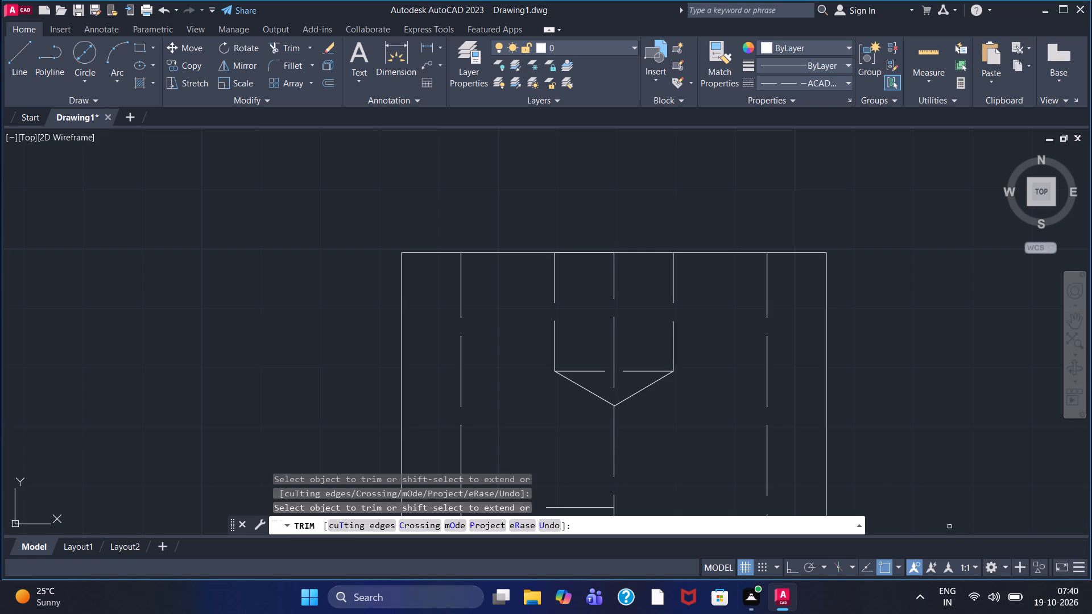
{"action": "scroll", "coordinate": [750, 427], "scroll_direction": "down", "scroll_amount": 2}
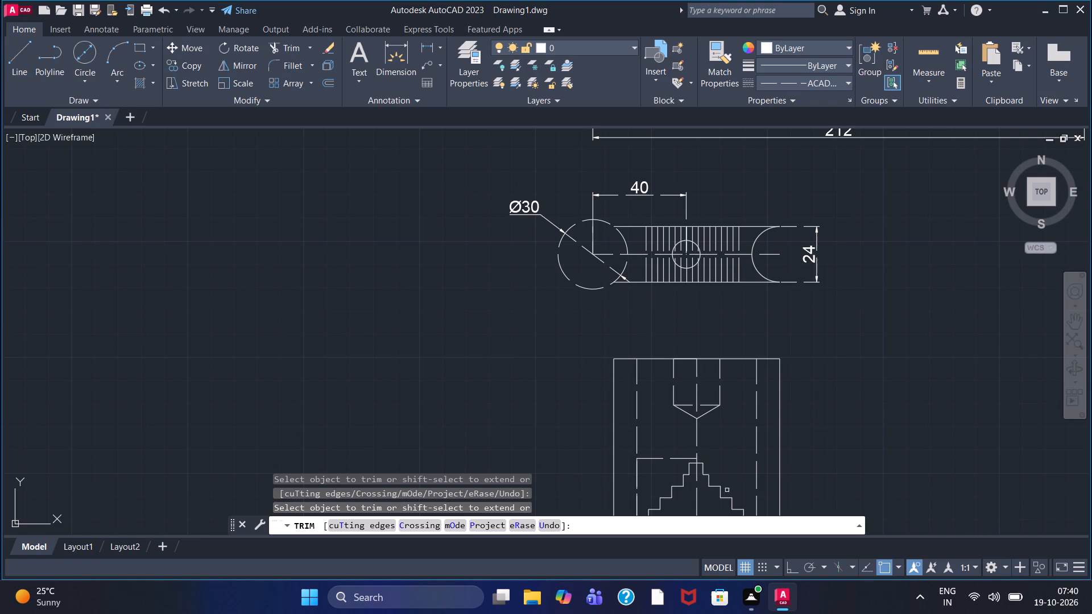
{"action": "middle_click_drag", "start_coordinate": [542, 426], "coordinate": [413, 290]}
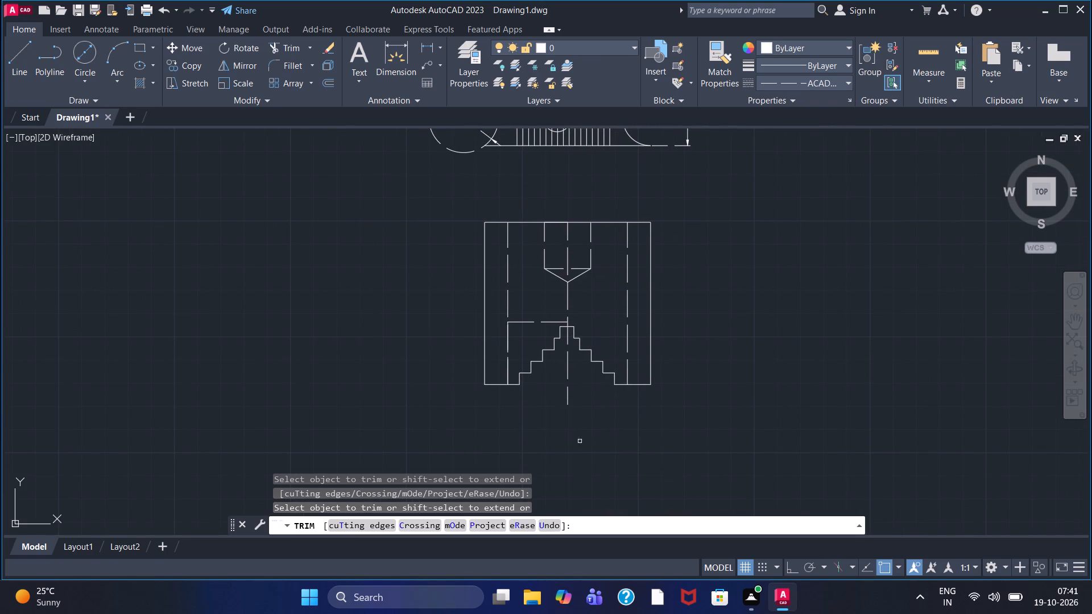
{"action": "left_click", "coordinate": [566, 387]}
Set the current linetype to Continuous and add a vertical linear dimension for the full height of the legged view's outer left edge.
{"action": "left_click", "coordinate": [763, 84]}
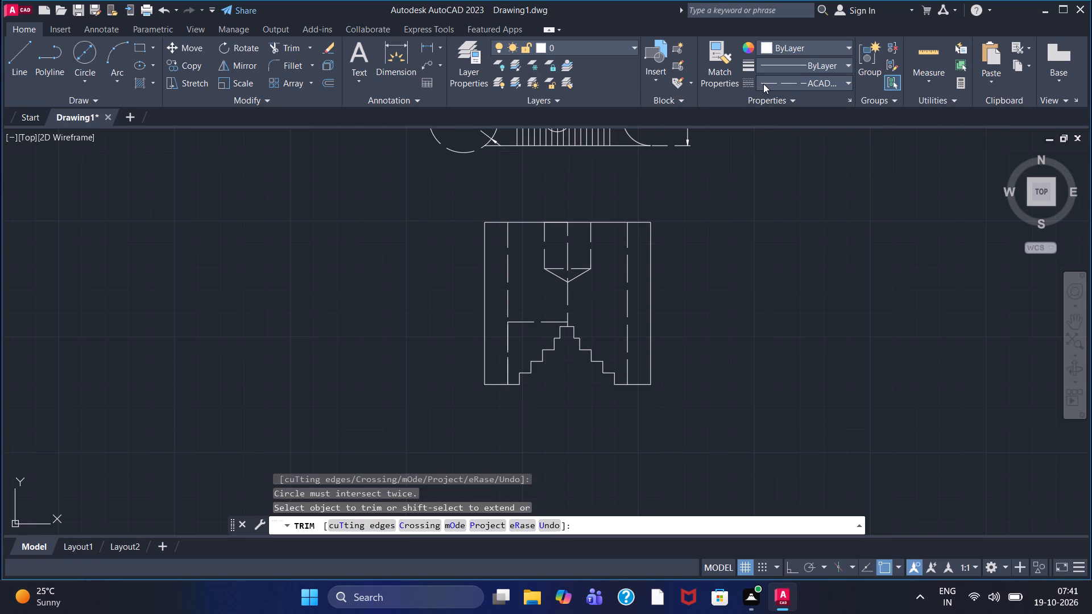
{"action": "left_click", "coordinate": [779, 148]}
{"action": "left_click", "coordinate": [425, 46]}
{"action": "left_click", "coordinate": [484, 229]}
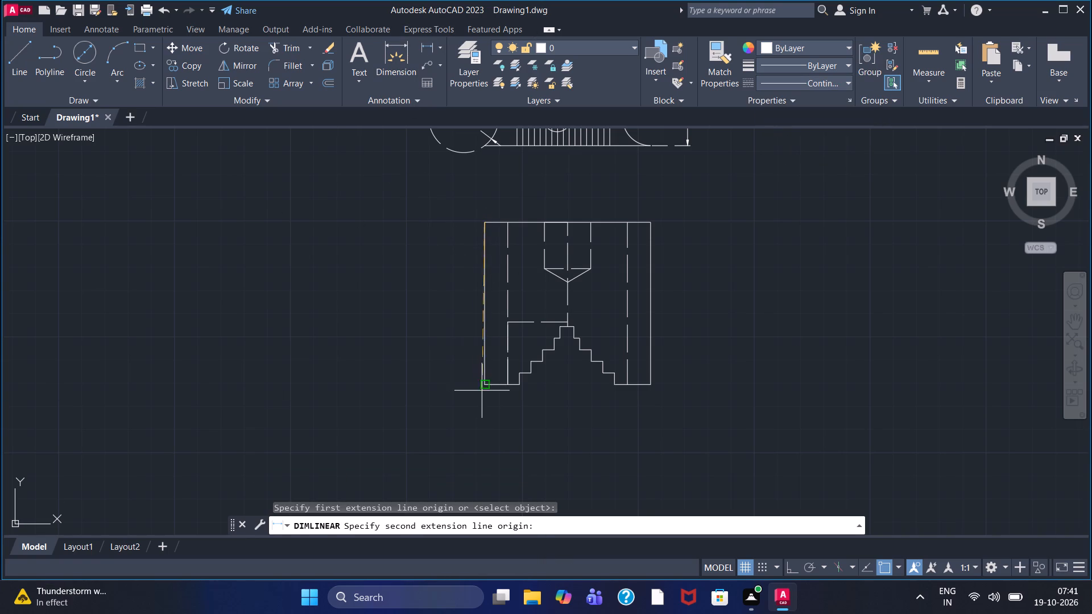
{"action": "left_click", "coordinate": [485, 387]}
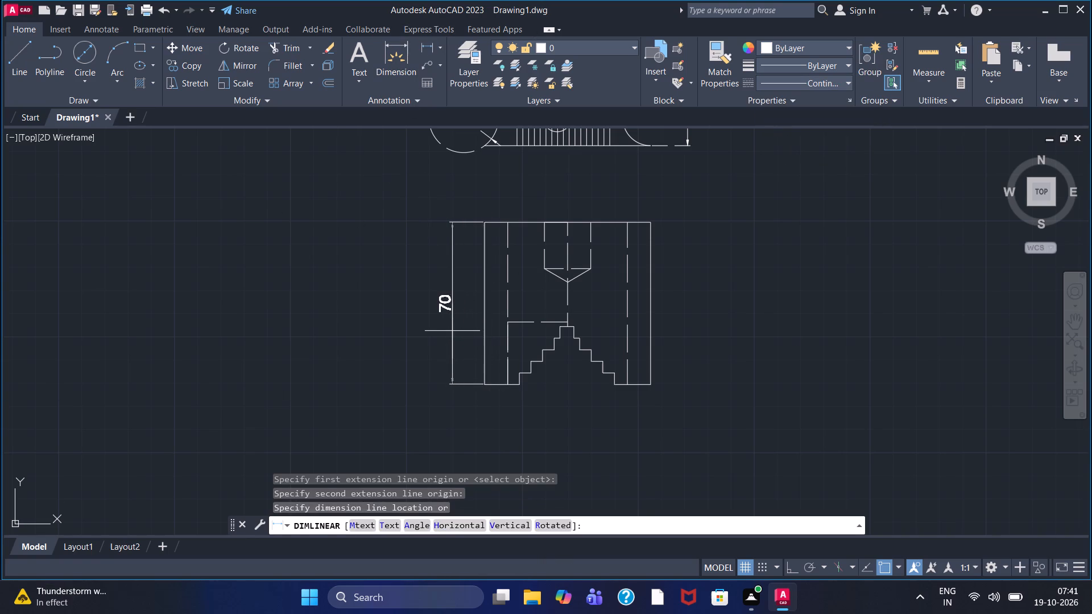
{"action": "left_click", "coordinate": [451, 329]}
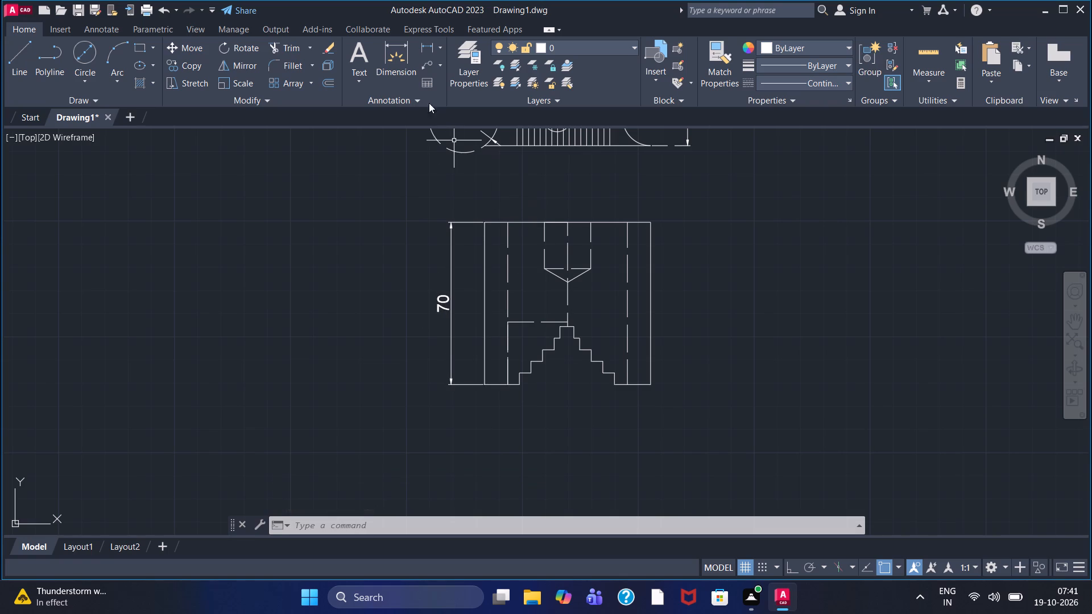
Dimension the horizontal distances from the stepped outline's top midpoint to the opening's lower-left corner and the part's lower-right outer corner, placing both below.
{"action": "double_click", "coordinate": [426, 50]}
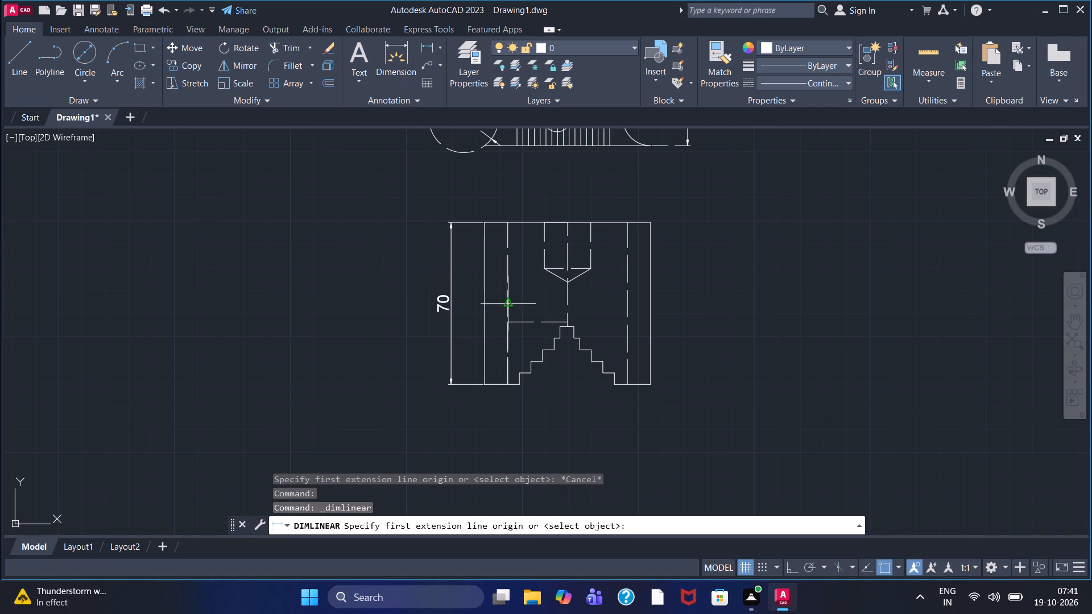
{"action": "left_click", "coordinate": [569, 329]}
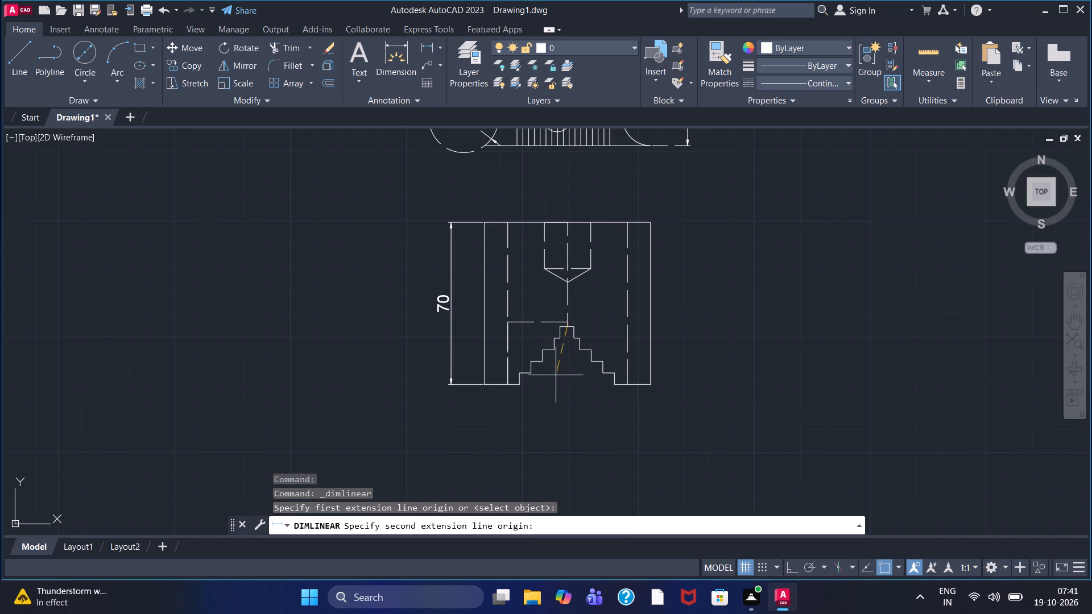
{"action": "left_click", "coordinate": [521, 385]}
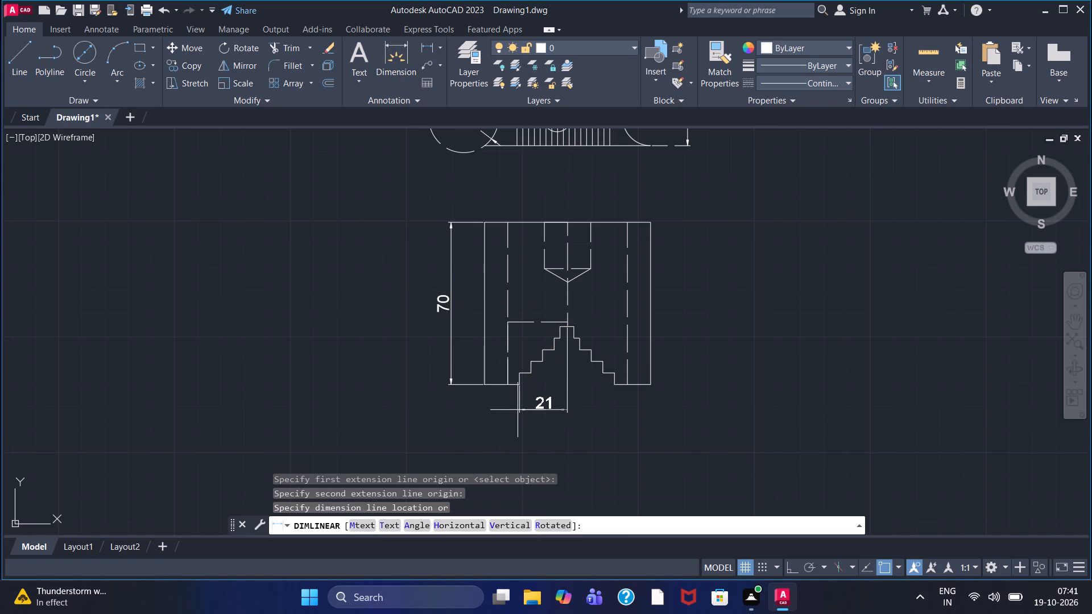
{"action": "double_click", "coordinate": [518, 410]}
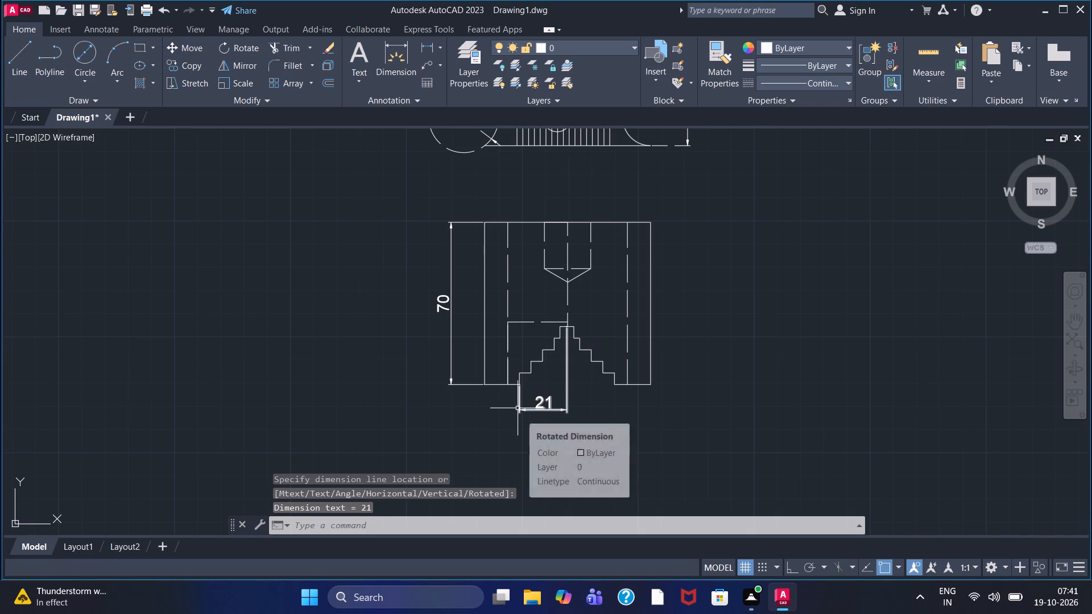
{"action": "left_click", "coordinate": [425, 54]}
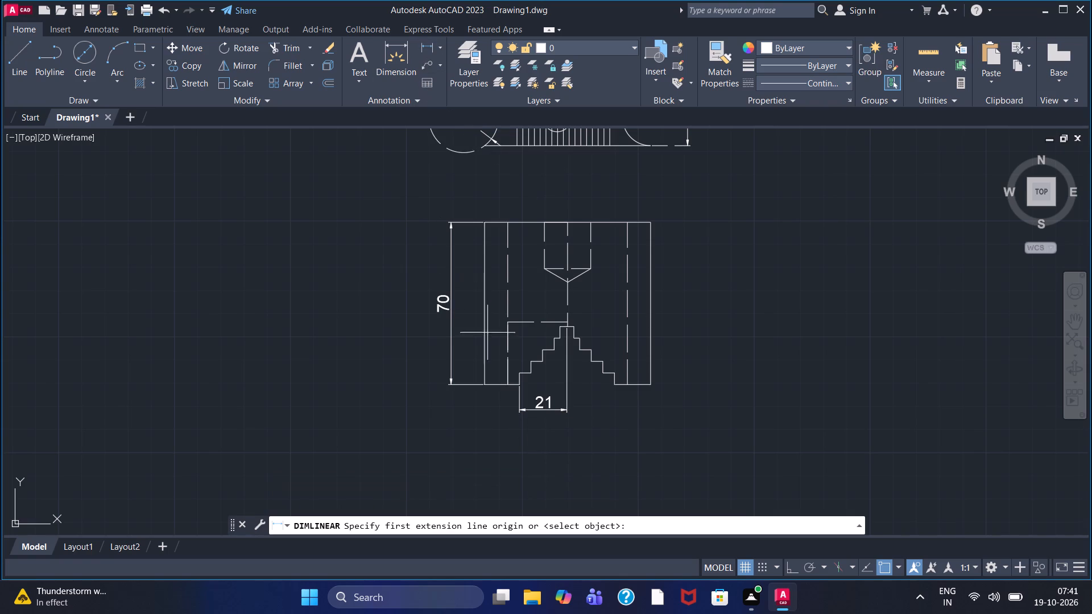
{"action": "left_click", "coordinate": [571, 328]}
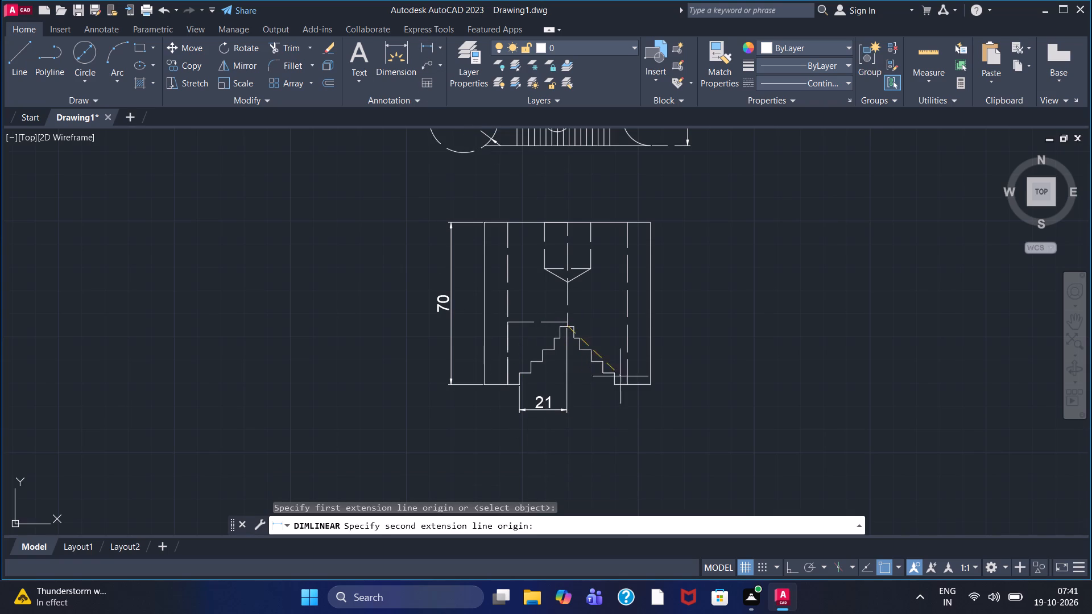
{"action": "double_click", "coordinate": [648, 385]}
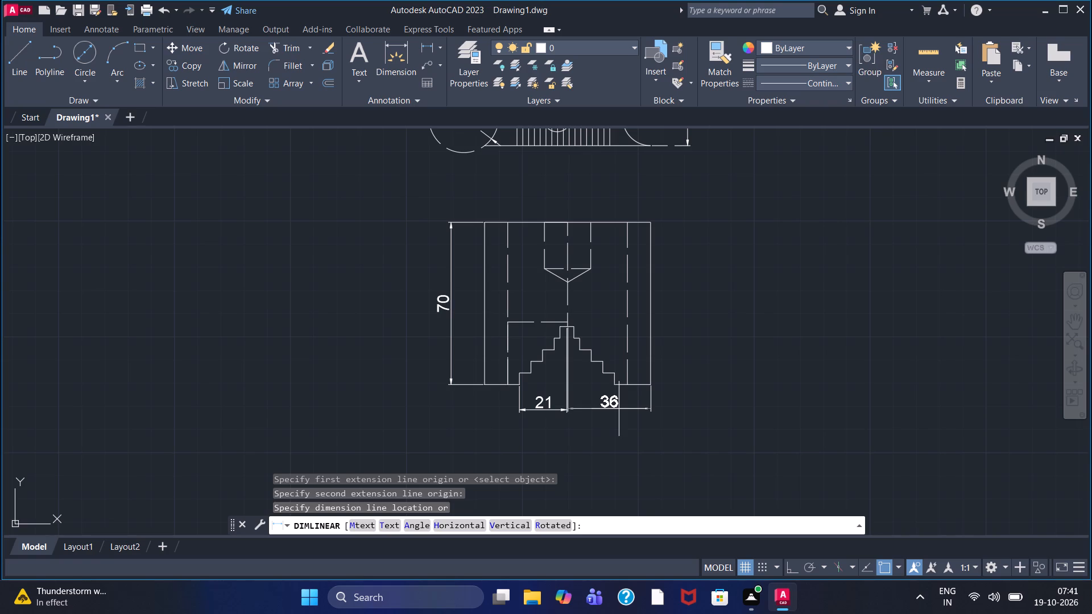
{"action": "double_click", "coordinate": [618, 410]}
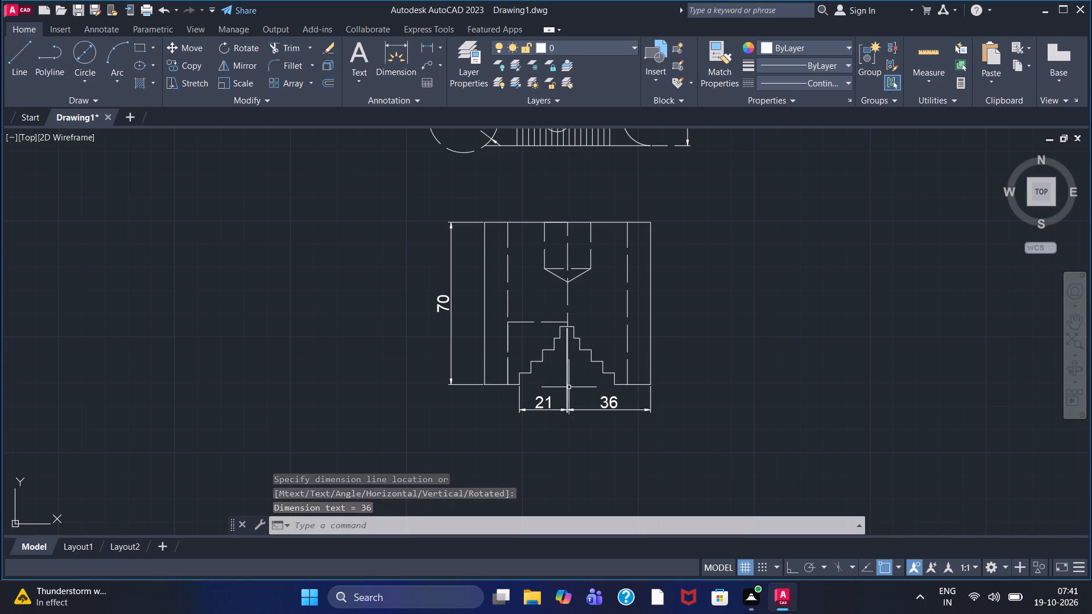
Dimension the stepped opening's height from its top step to the part's bottom edge, placing it beside the right leg.
{"action": "left_click", "coordinate": [423, 40]}
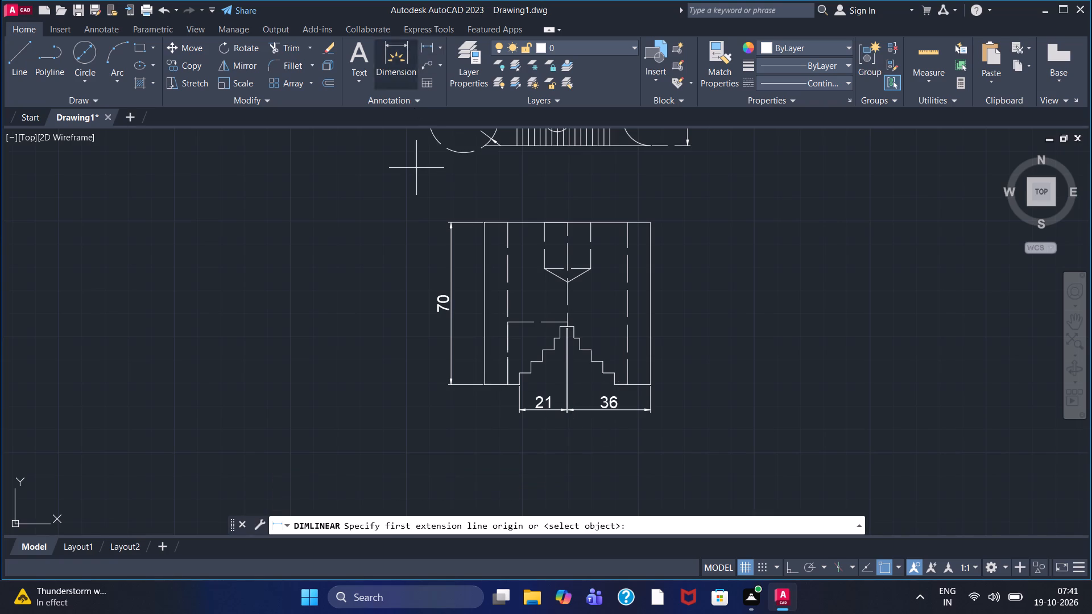
{"action": "left_click", "coordinate": [573, 325]}
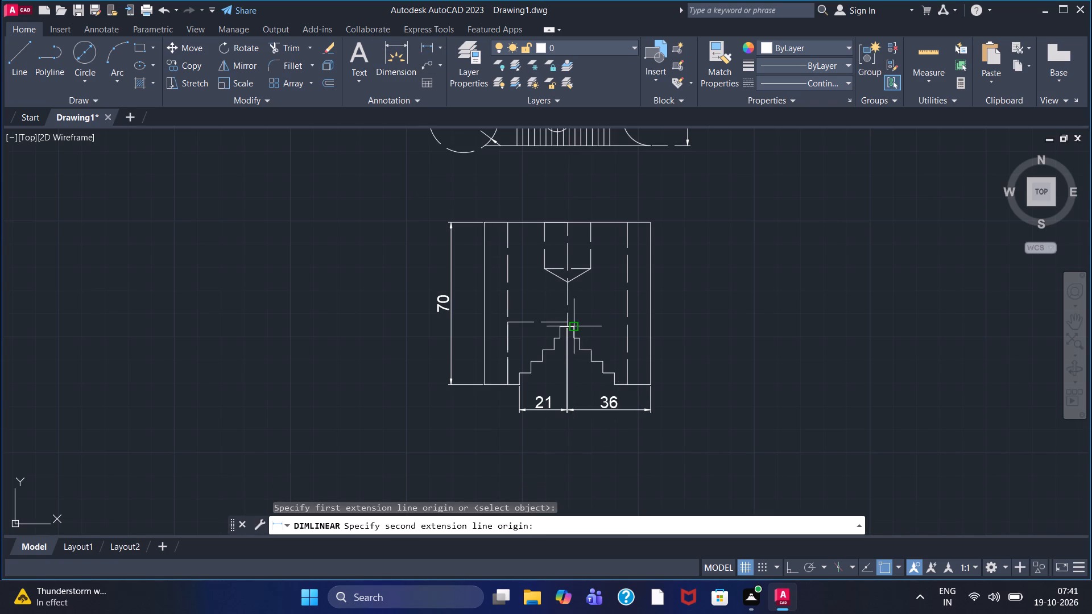
{"action": "double_click", "coordinate": [647, 381]}
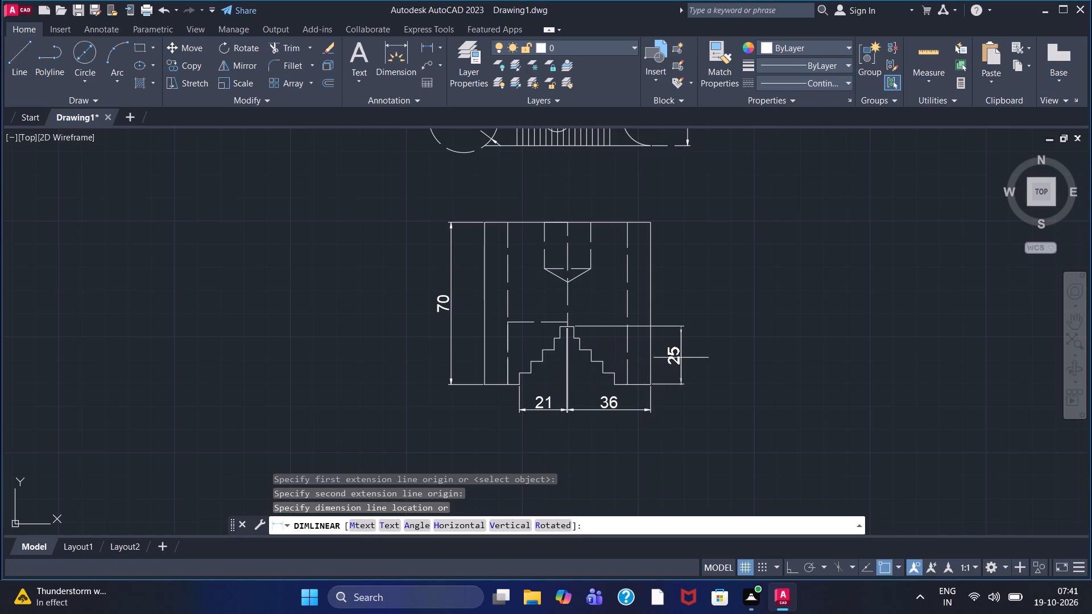
{"action": "left_click", "coordinate": [685, 355]}
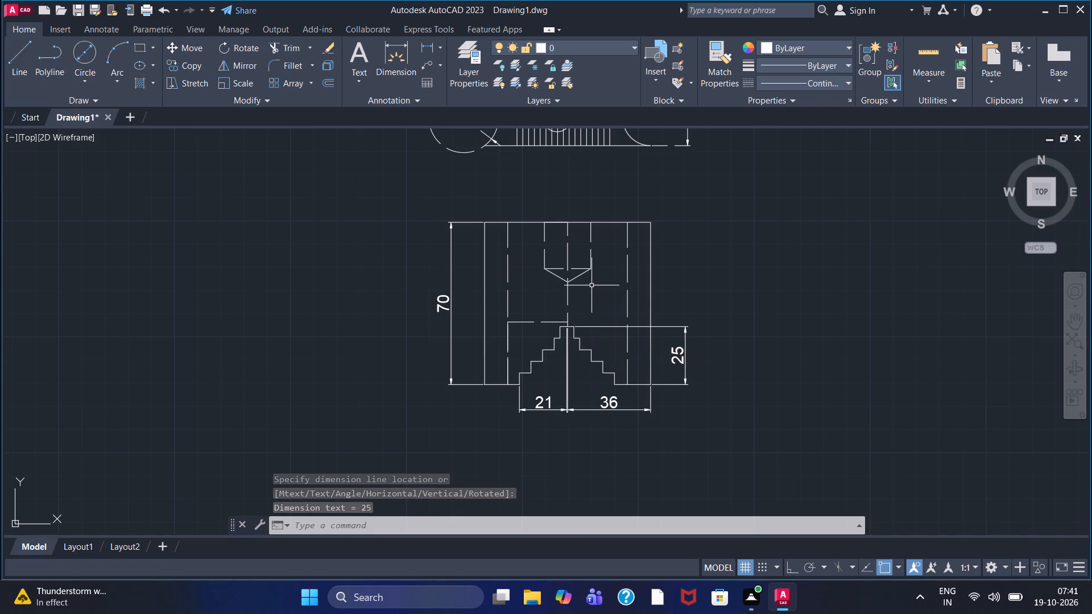
Dimension the horizontal distance between the pocket's right side and the right dashed line, placing it above the top edge.
{"action": "middle_click_drag", "start_coordinate": [578, 200], "coordinate": [476, 259]}
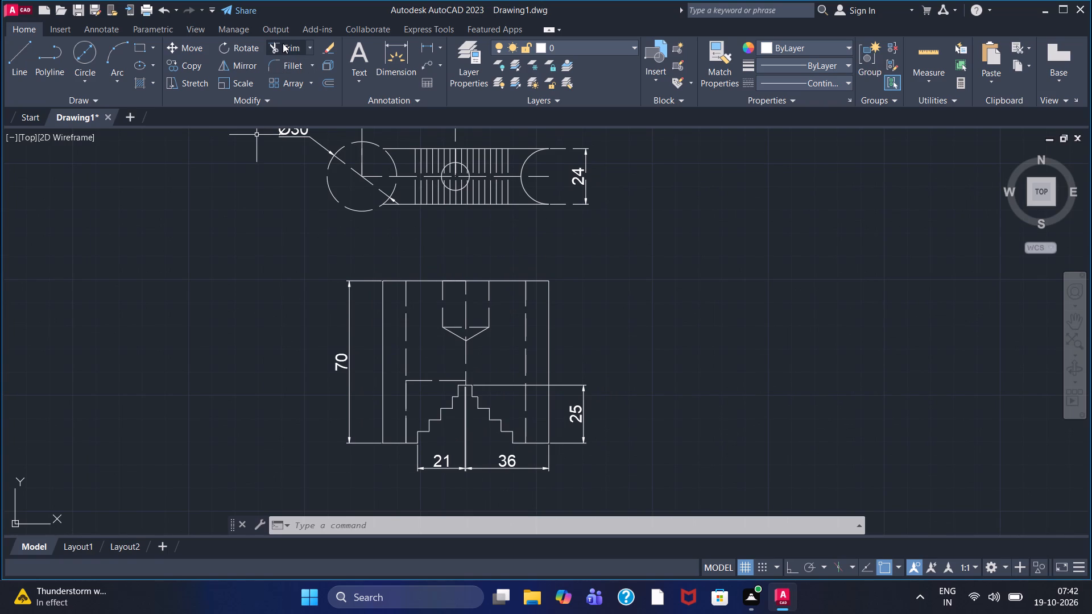
{"action": "double_click", "coordinate": [424, 50]}
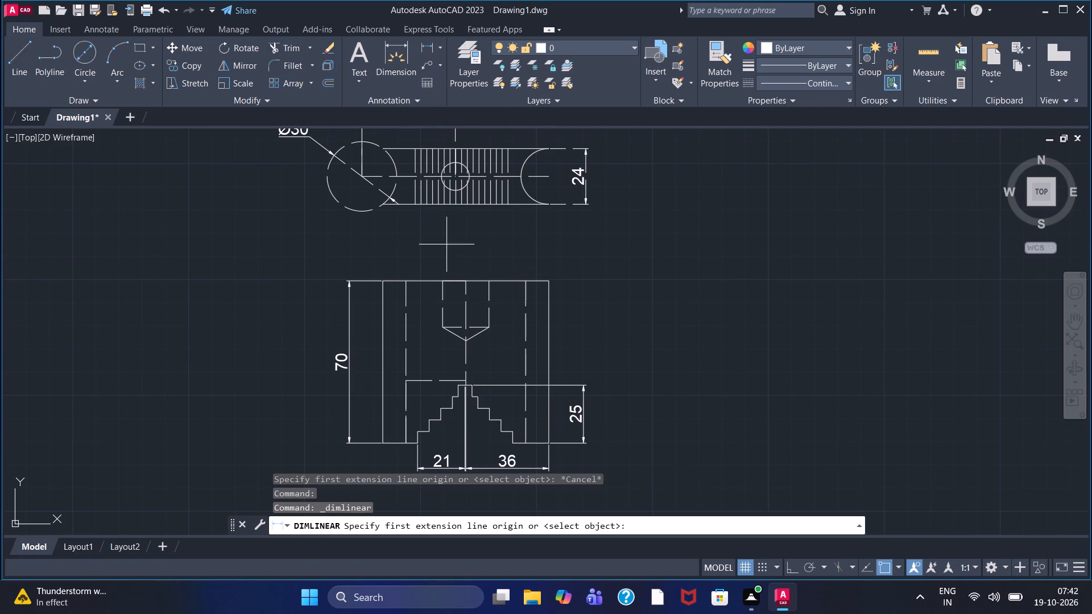
{"action": "left_click", "coordinate": [487, 282]}
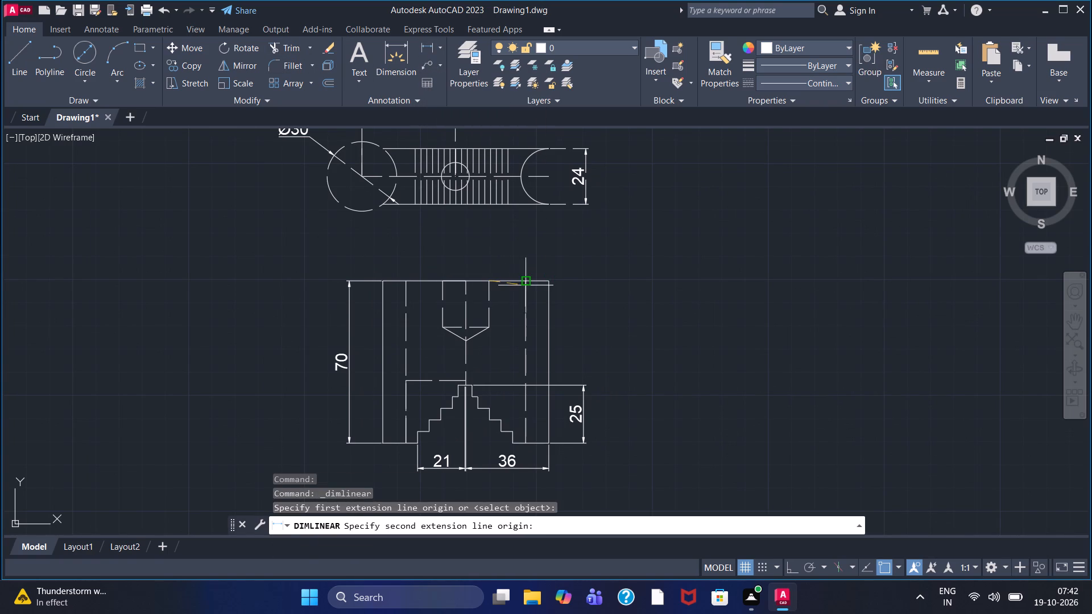
{"action": "left_click", "coordinate": [526, 279]}
{"action": "double_click", "coordinate": [523, 252]}
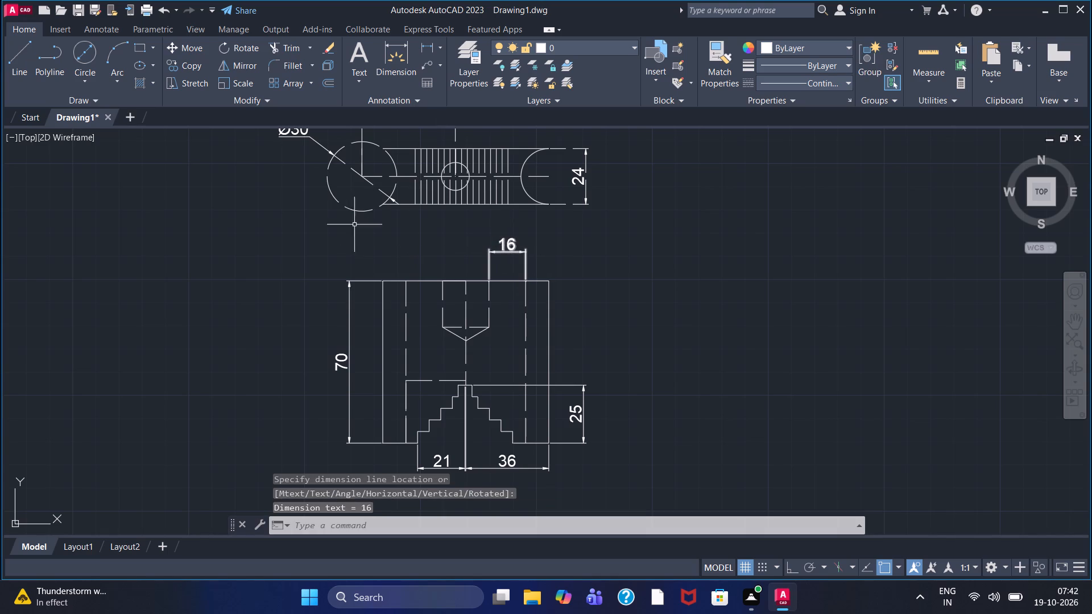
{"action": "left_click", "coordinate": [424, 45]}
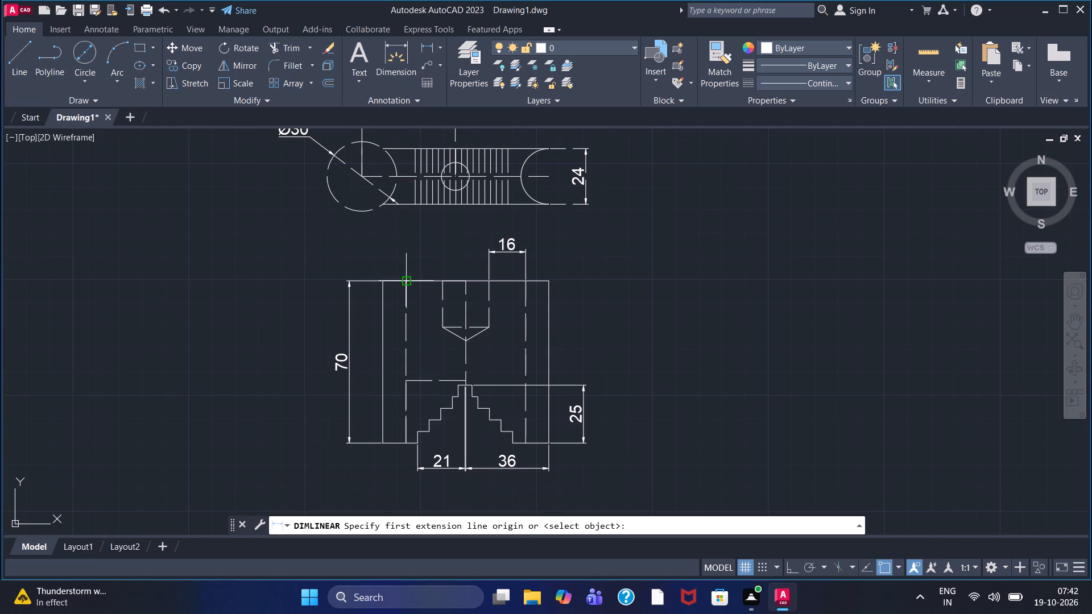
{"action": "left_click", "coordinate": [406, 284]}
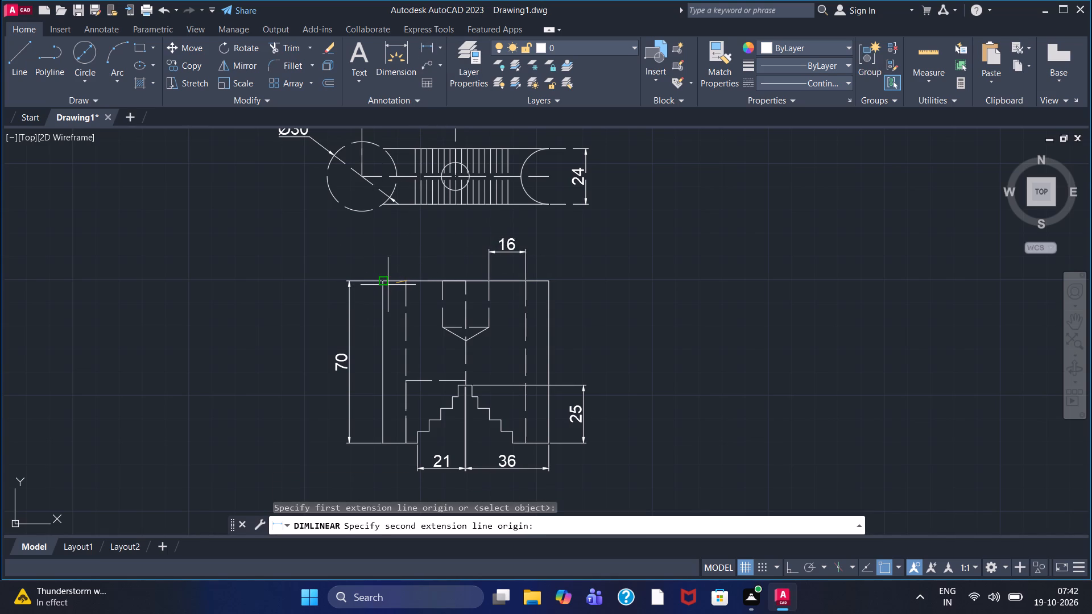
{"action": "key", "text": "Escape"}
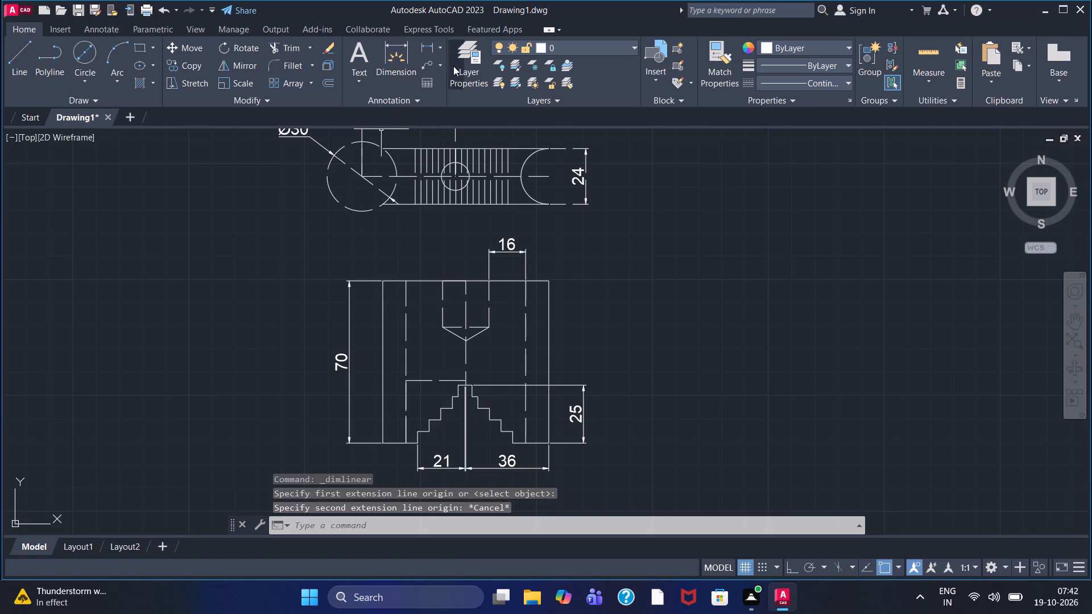
Dimension the horizontal distance from the legged view's upper-left outer corner to the pocket's left side, placing it above the top edge.
{"action": "left_click", "coordinate": [428, 49]}
{"action": "left_click", "coordinate": [386, 280]}
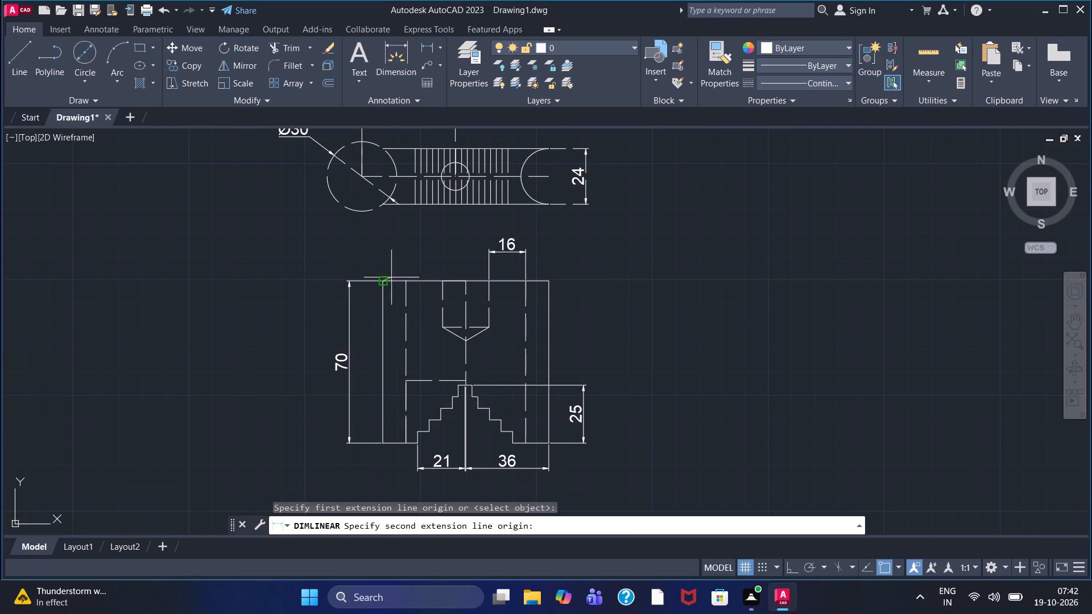
{"action": "left_click", "coordinate": [441, 281]}
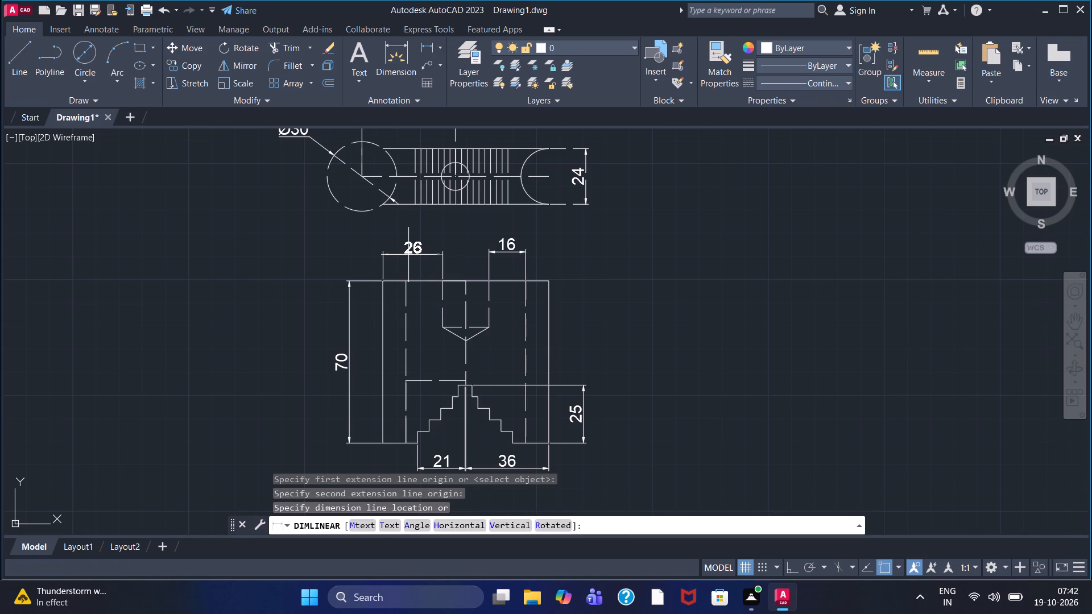
{"action": "left_click", "coordinate": [408, 255]}
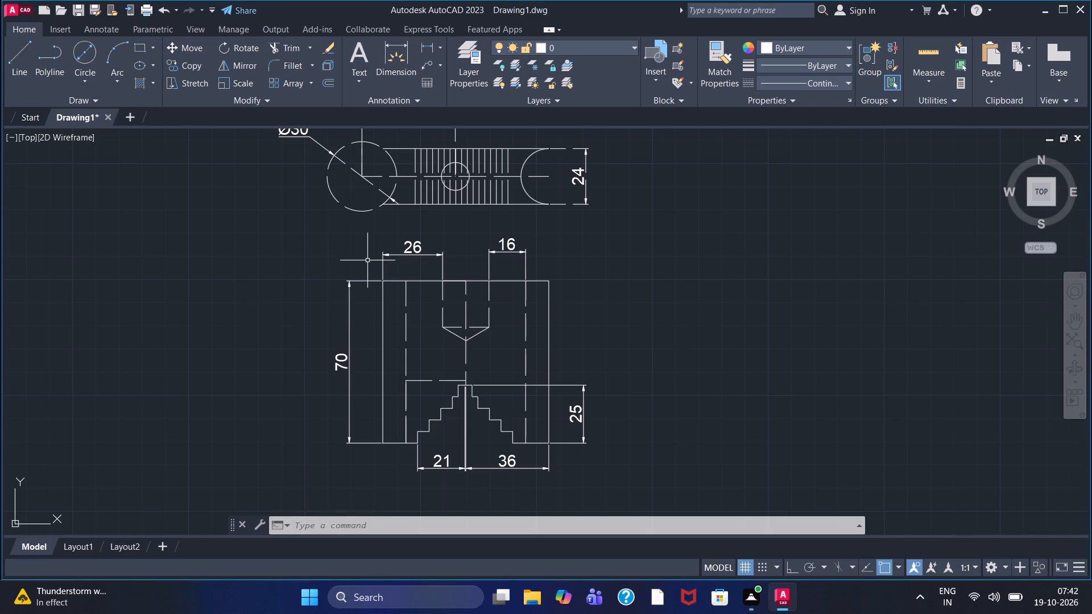
With Ortho on, draw a 12-unit vertical line downward from the top end of the pocket's right side.
{"action": "left_click", "coordinate": [21, 63]}
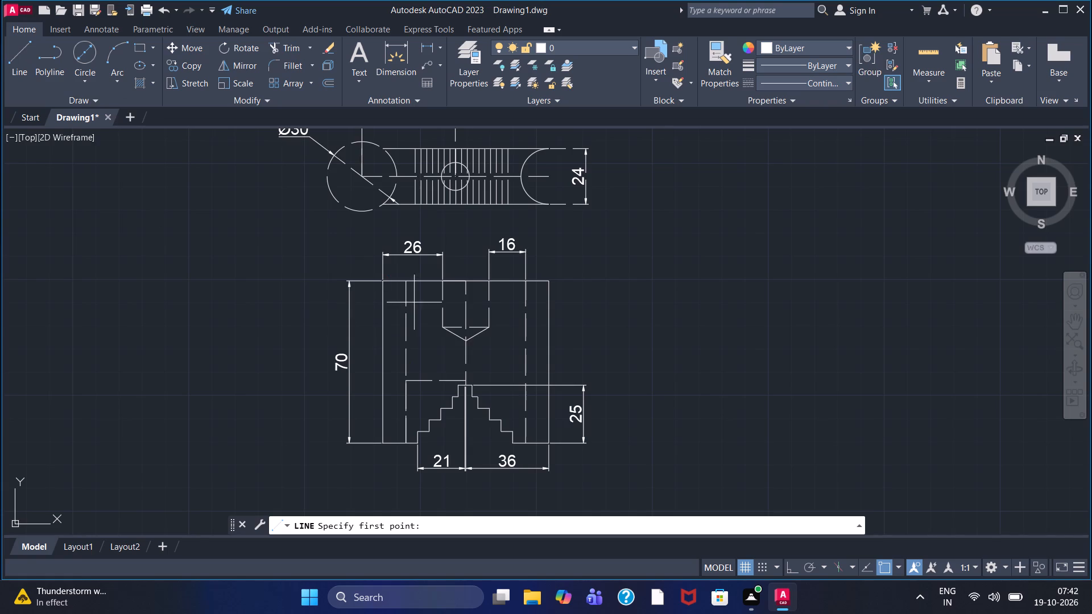
{"action": "scroll", "coordinate": [451, 277], "scroll_direction": "up", "scroll_amount": 1}
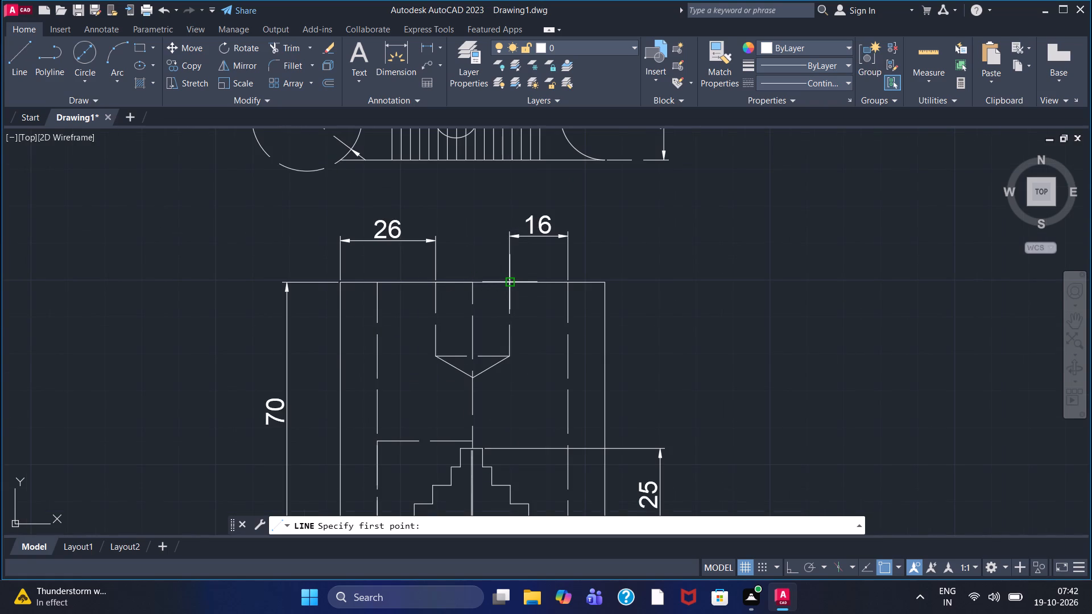
{"action": "left_click", "coordinate": [512, 283]}
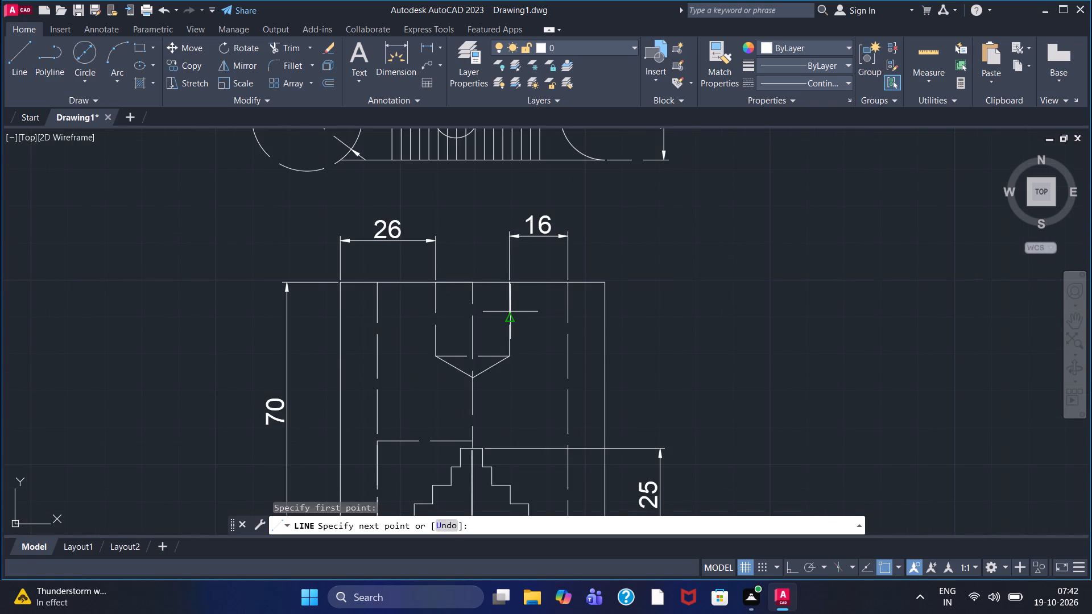
{"action": "key", "text": "F8"}
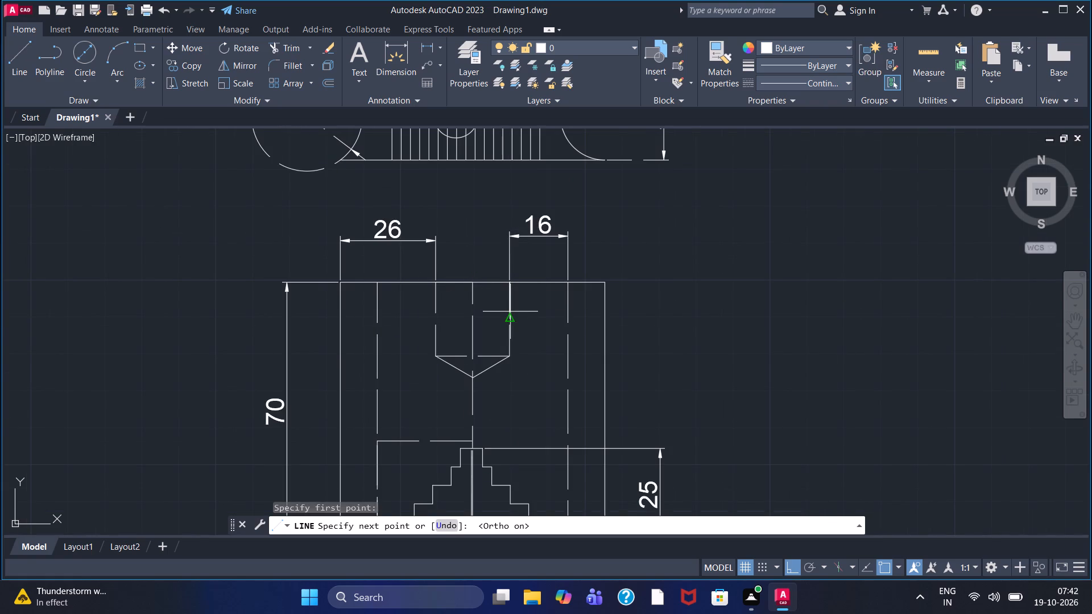
{"action": "type", "text": "12"}
{"action": "key", "text": "Return"}
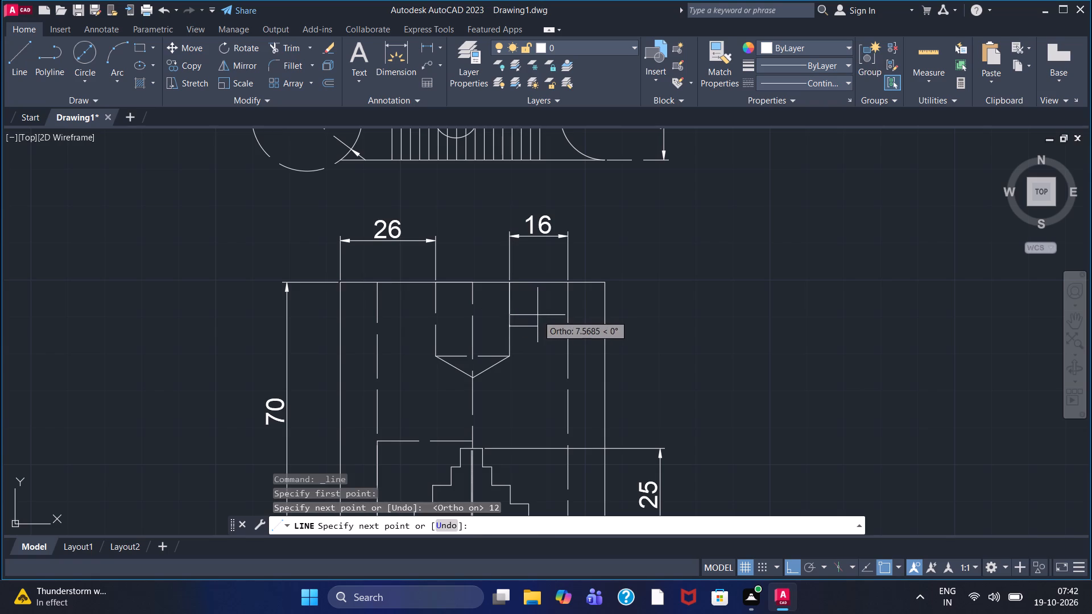
{"action": "right_click", "coordinate": [536, 330]}
{"action": "left_click", "coordinate": [545, 340]}
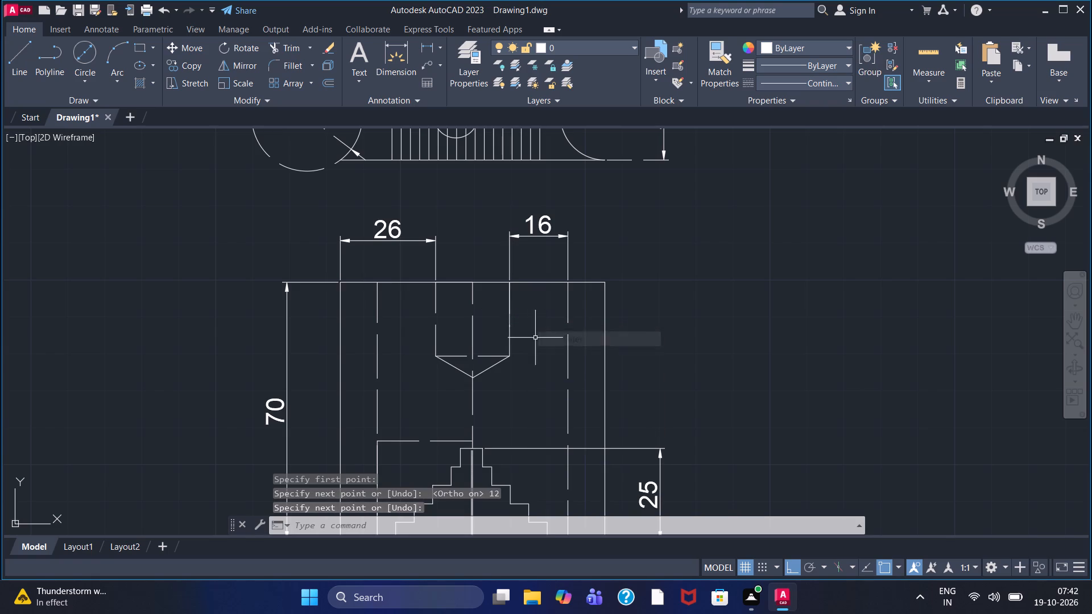
Draw a circle of diameter 3 centred on the lower end of the 12-unit line on the pocket's right side.
{"action": "left_click", "coordinate": [85, 62]}
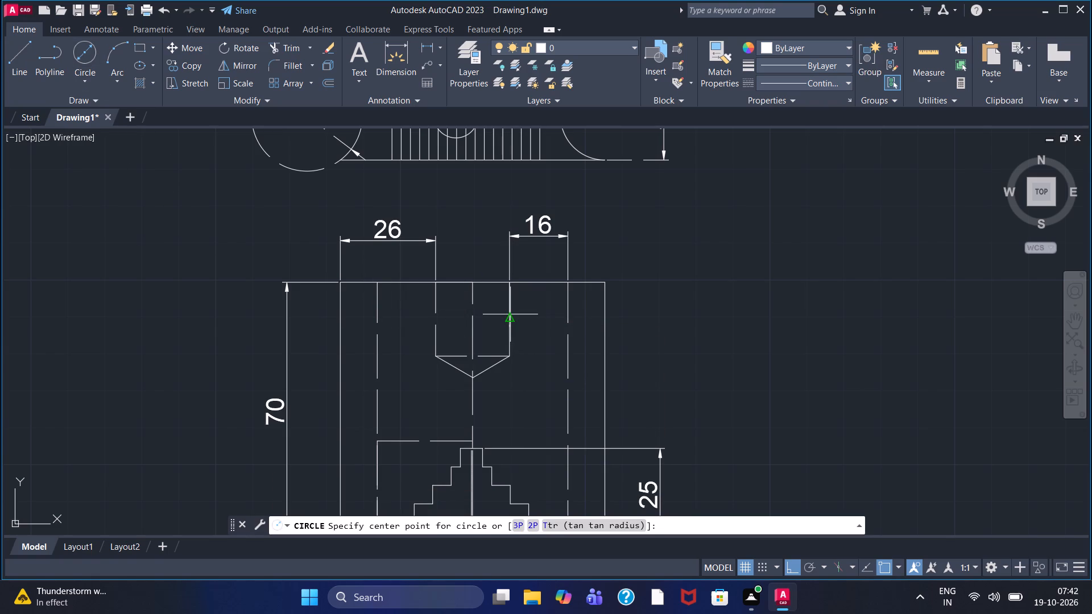
{"action": "scroll", "coordinate": [510, 314], "scroll_direction": "up", "scroll_amount": 3}
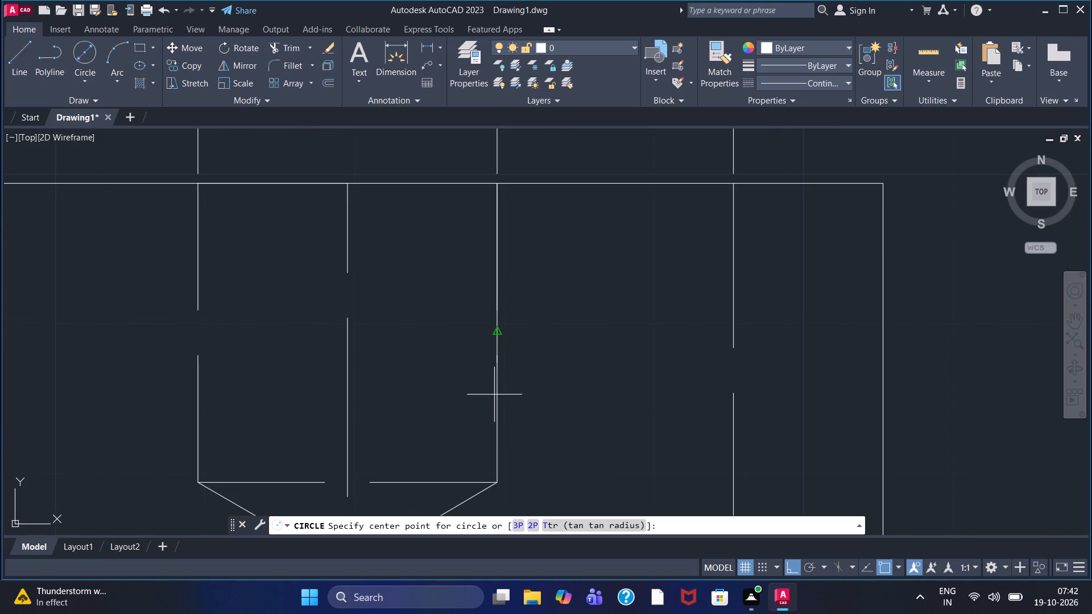
{"action": "left_click", "coordinate": [499, 366]}
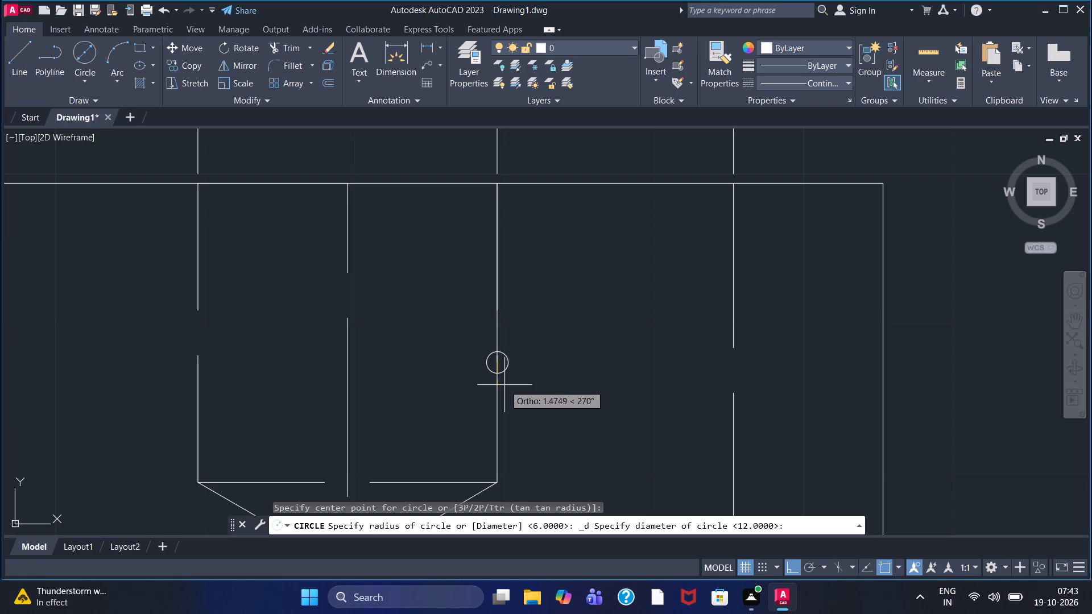
{"action": "key", "text": "3"}
{"action": "key", "text": "Return"}
Dimension the vertical distance from the small circle's centre to the top edge, placing it beyond the part's right outer edge.
{"action": "scroll", "coordinate": [607, 354], "scroll_direction": "down", "scroll_amount": 1}
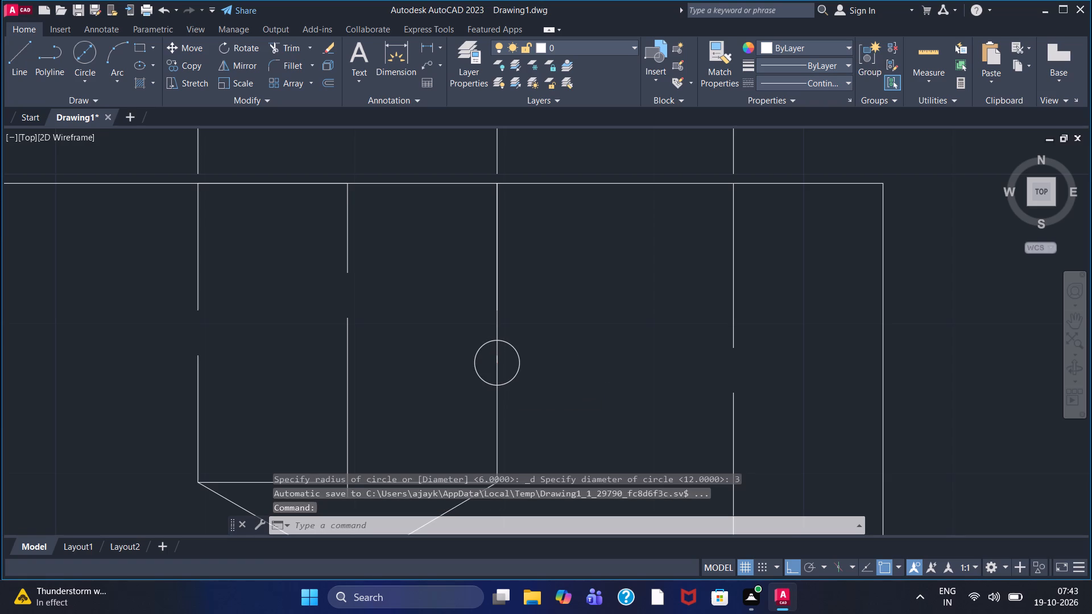
{"action": "scroll", "coordinate": [605, 354], "scroll_direction": "down", "scroll_amount": 1}
{"action": "scroll", "coordinate": [575, 213], "scroll_direction": "down", "scroll_amount": 1}
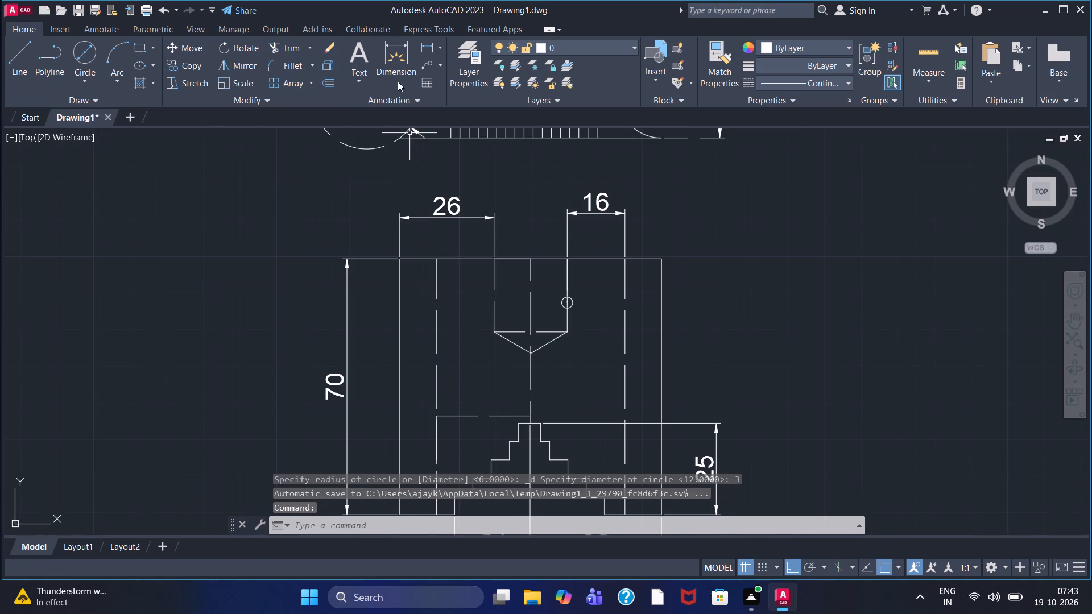
{"action": "left_click", "coordinate": [430, 45]}
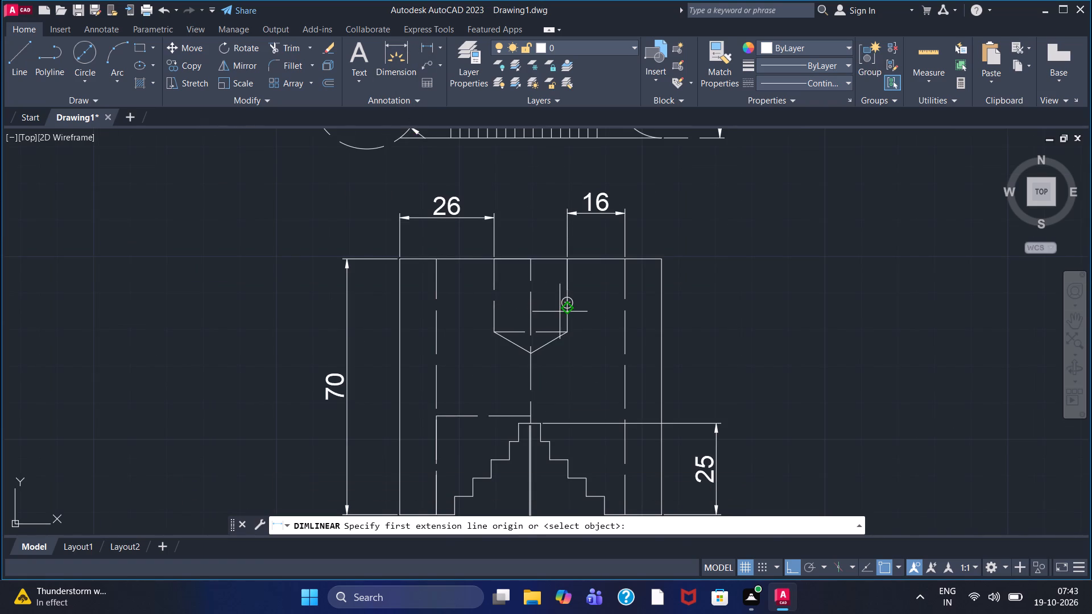
{"action": "scroll", "coordinate": [569, 308], "scroll_direction": "up", "scroll_amount": 3}
{"action": "double_click", "coordinate": [552, 287]}
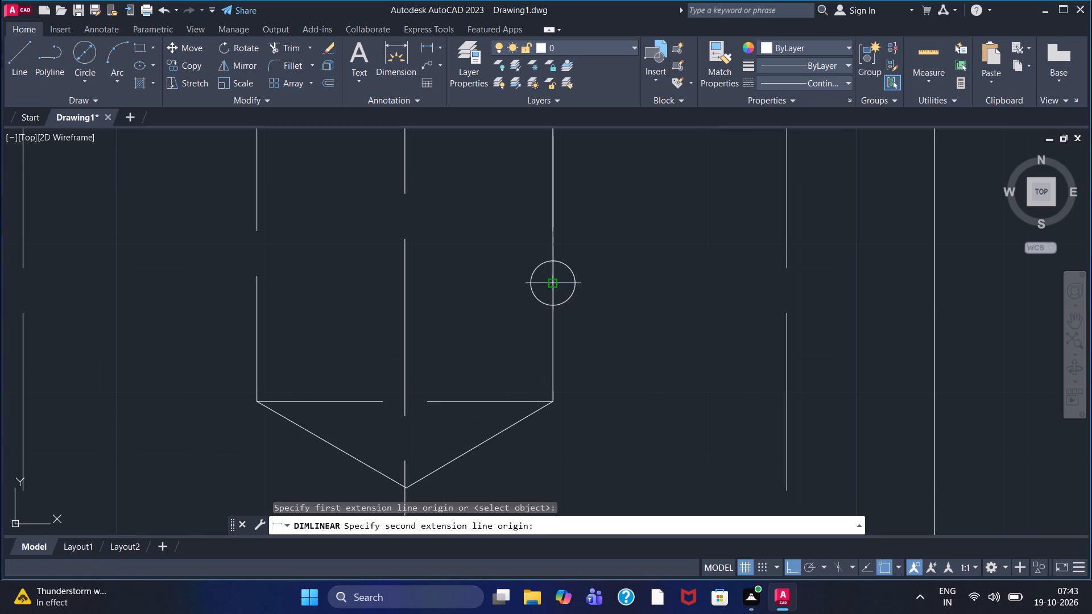
{"action": "scroll", "coordinate": [544, 206], "scroll_direction": "down", "scroll_amount": 2}
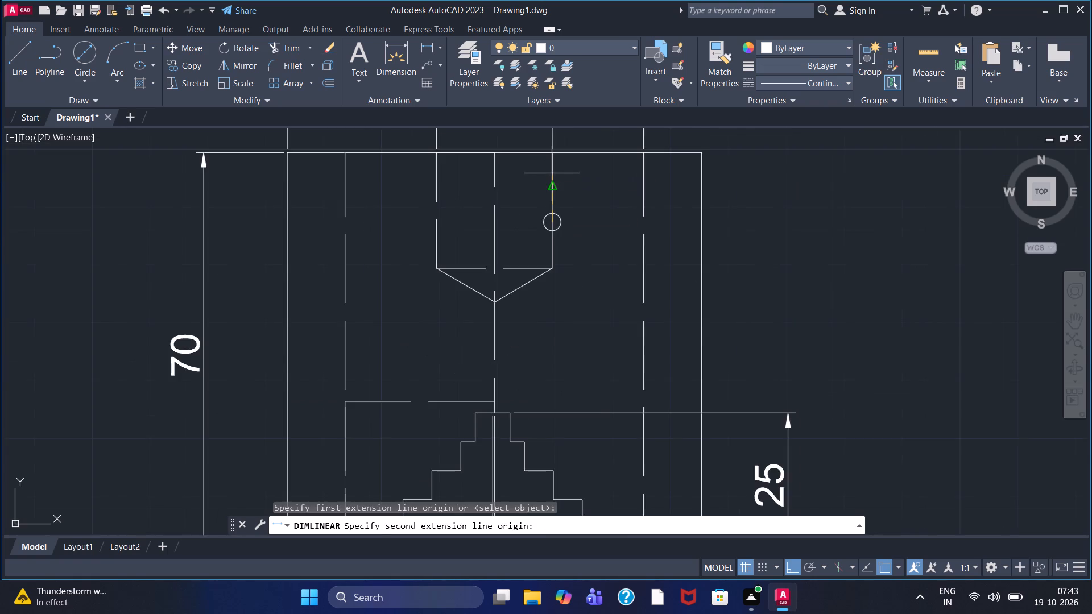
{"action": "scroll", "coordinate": [551, 173], "scroll_direction": "down", "scroll_amount": 1}
{"action": "left_click", "coordinate": [550, 162]}
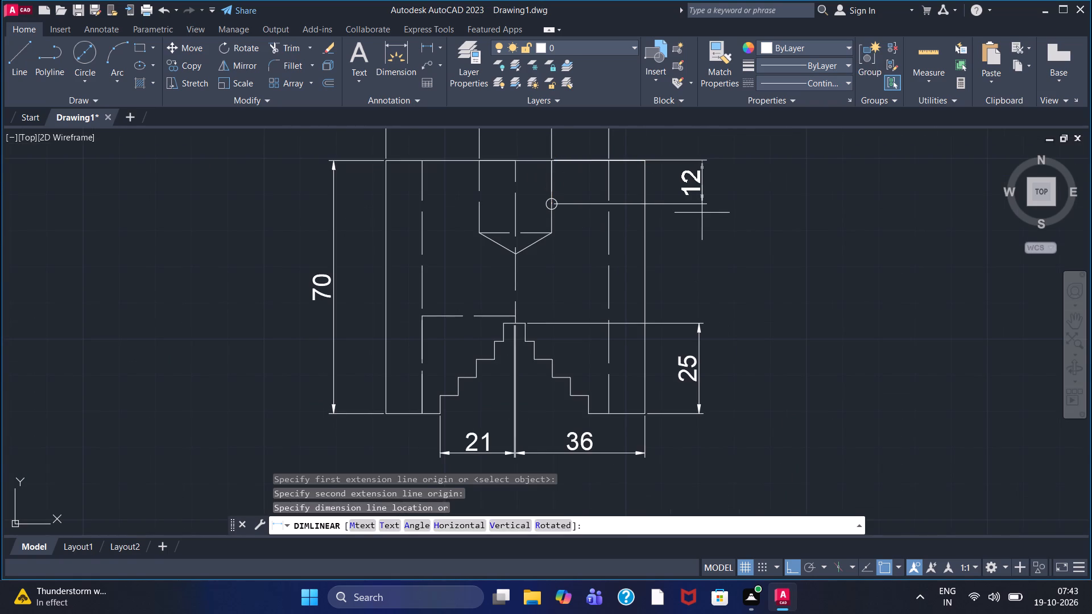
{"action": "left_click", "coordinate": [702, 213]}
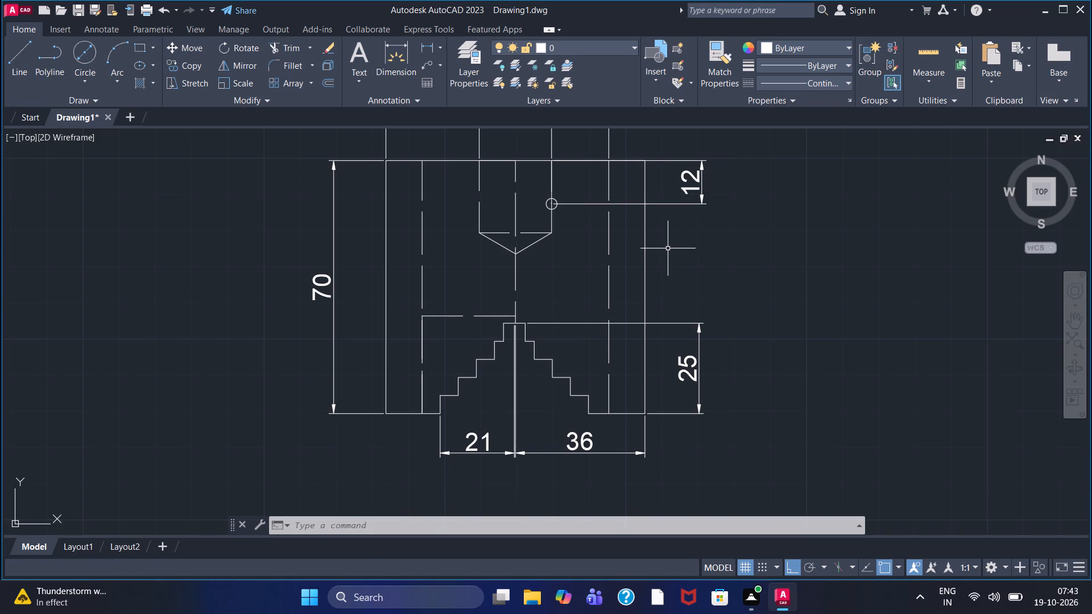
Look over the finished legged view and all the dimensioned views of the drawing together.
{"action": "scroll", "coordinate": [665, 250], "scroll_direction": "down", "scroll_amount": 1}
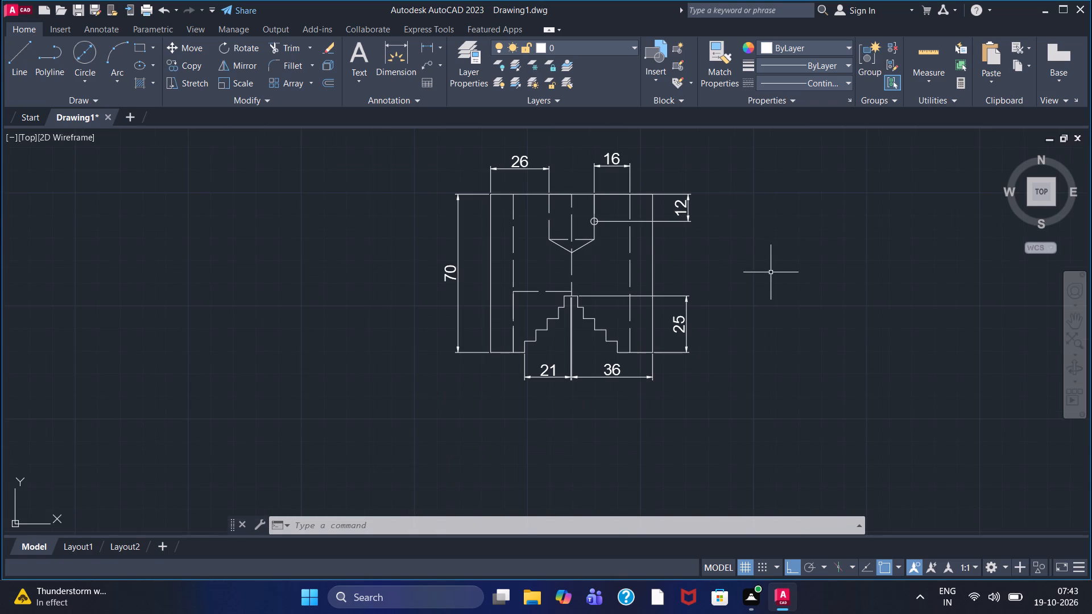
{"action": "middle_click_drag", "start_coordinate": [780, 260], "coordinate": [564, 322]}
{"action": "scroll", "coordinate": [573, 300], "scroll_direction": "up", "scroll_amount": 2}
{"action": "scroll", "coordinate": [572, 298], "scroll_direction": "down", "scroll_amount": 1}
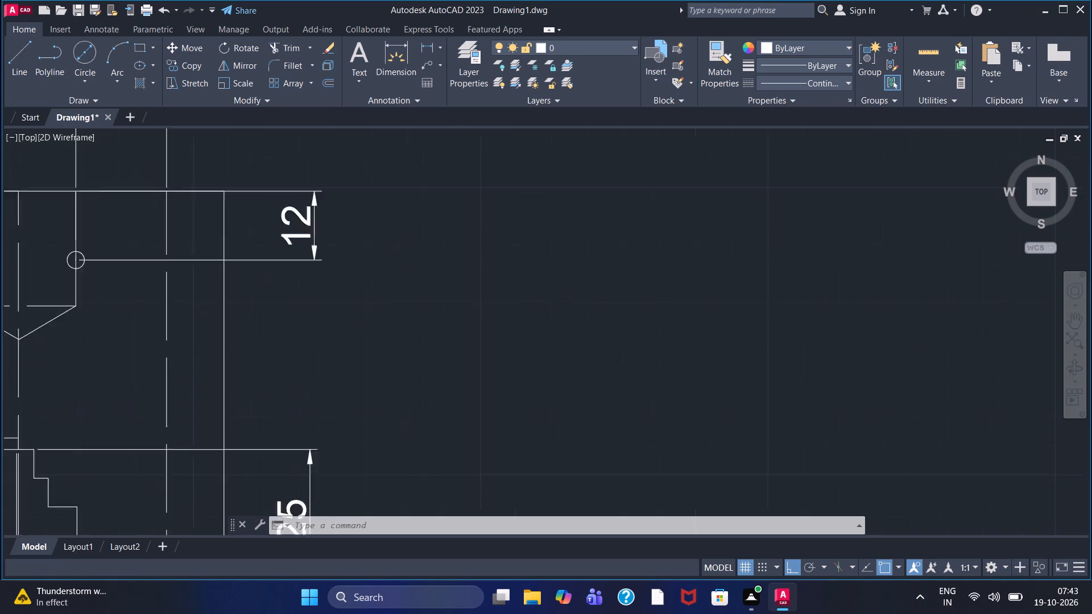
{"action": "scroll", "coordinate": [570, 298], "scroll_direction": "down", "scroll_amount": 2}
{"action": "middle_click_drag", "start_coordinate": [613, 274], "coordinate": [518, 305]}
{"action": "scroll", "coordinate": [517, 305], "scroll_direction": "down", "scroll_amount": 1}
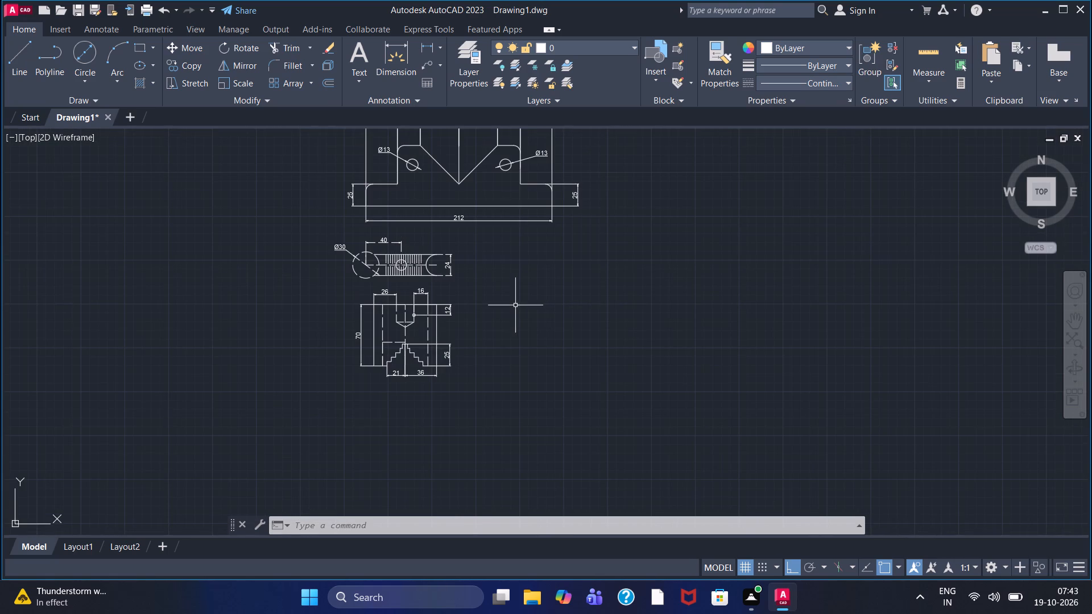
{"action": "scroll", "coordinate": [515, 305], "scroll_direction": "down", "scroll_amount": 1}
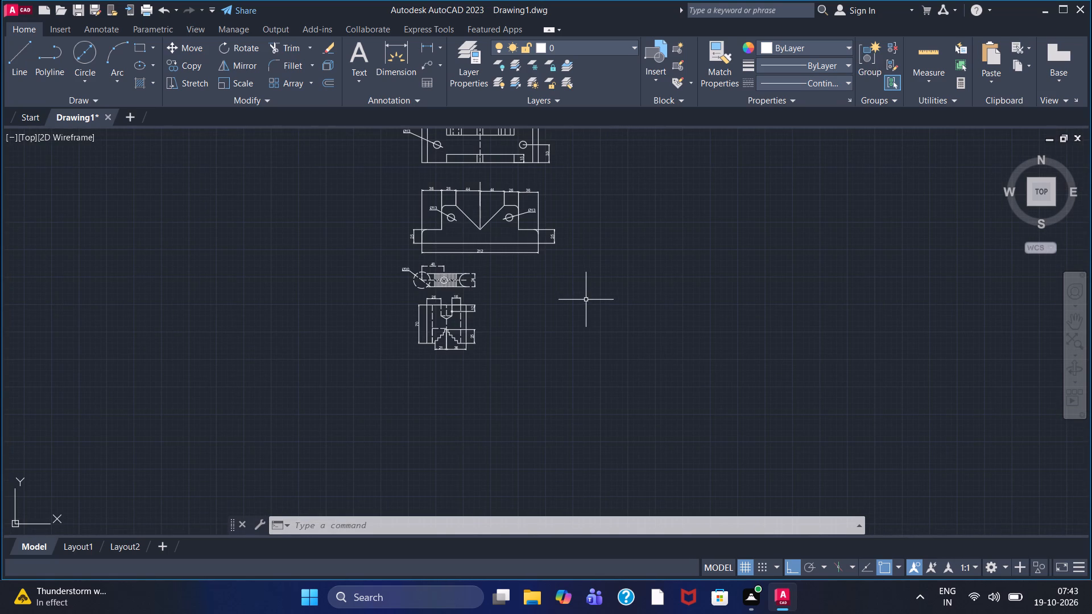
{"action": "middle_click_drag", "start_coordinate": [615, 234], "coordinate": [458, 304]}
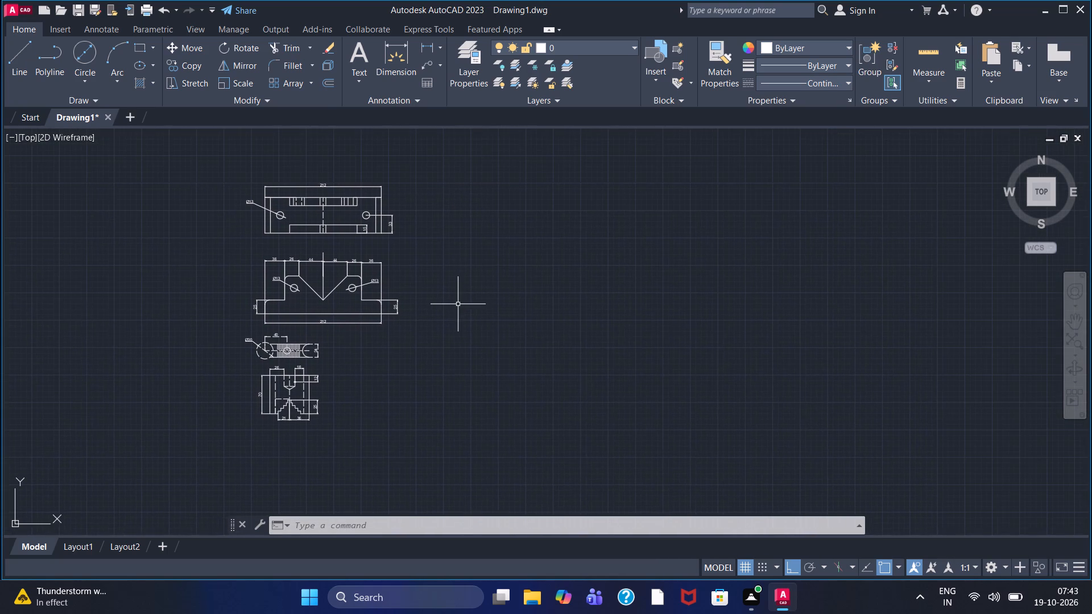
{"action": "scroll", "coordinate": [435, 316], "scroll_direction": "up", "scroll_amount": 1}
{"action": "scroll", "coordinate": [435, 316], "scroll_direction": "down", "scroll_amount": 1}
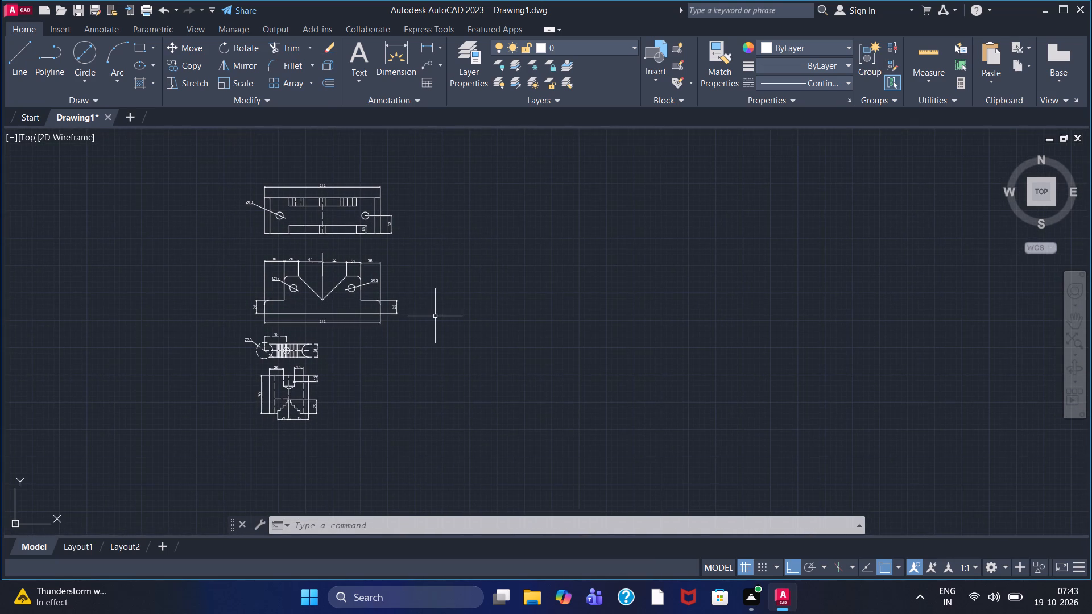
Start the Line command for new geometry.
{"action": "double_click", "coordinate": [23, 57]}
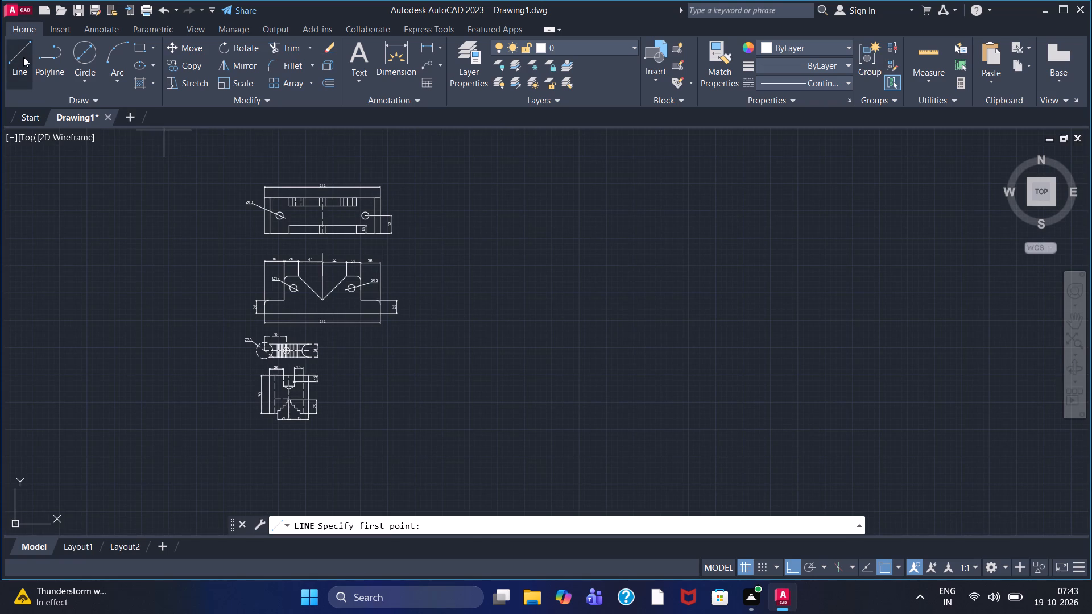
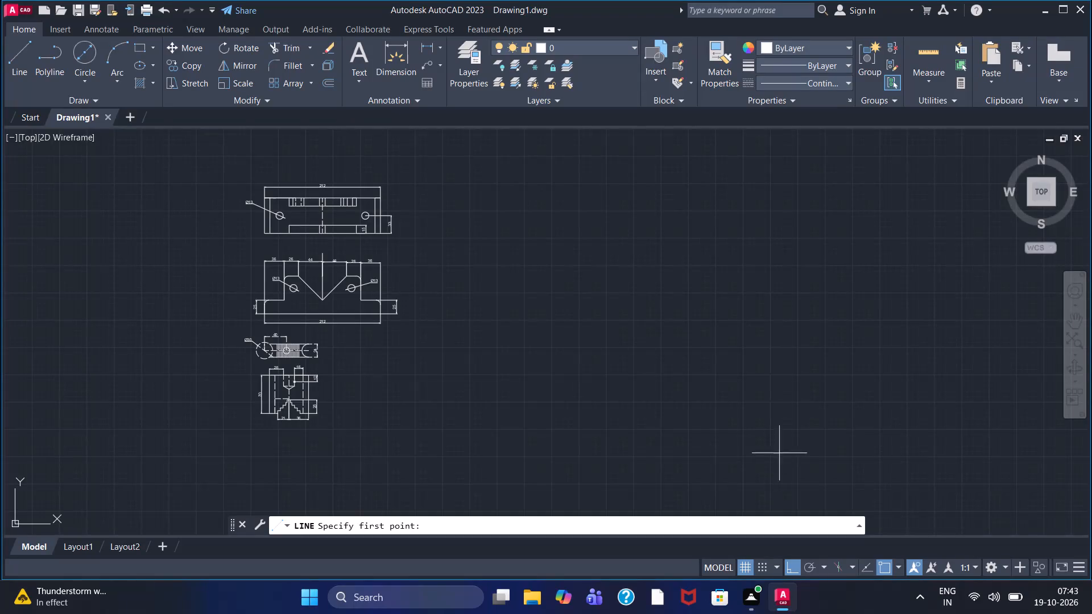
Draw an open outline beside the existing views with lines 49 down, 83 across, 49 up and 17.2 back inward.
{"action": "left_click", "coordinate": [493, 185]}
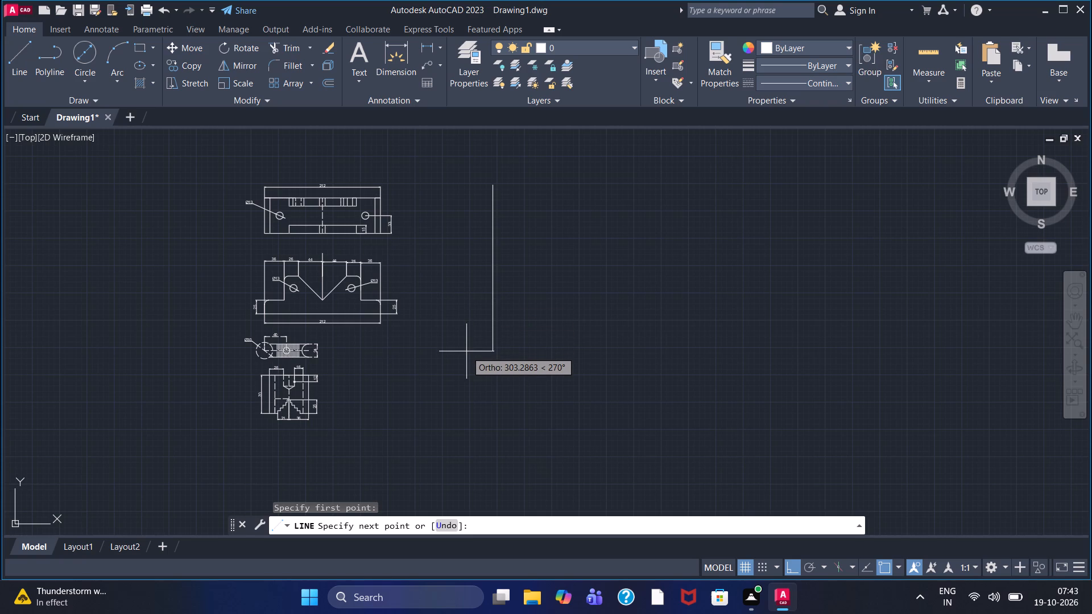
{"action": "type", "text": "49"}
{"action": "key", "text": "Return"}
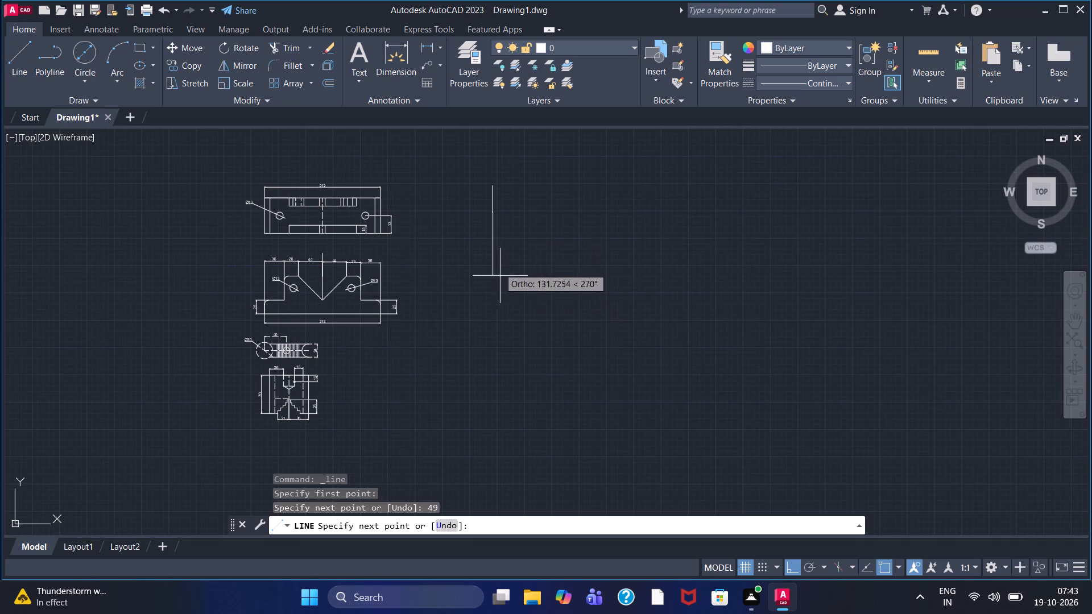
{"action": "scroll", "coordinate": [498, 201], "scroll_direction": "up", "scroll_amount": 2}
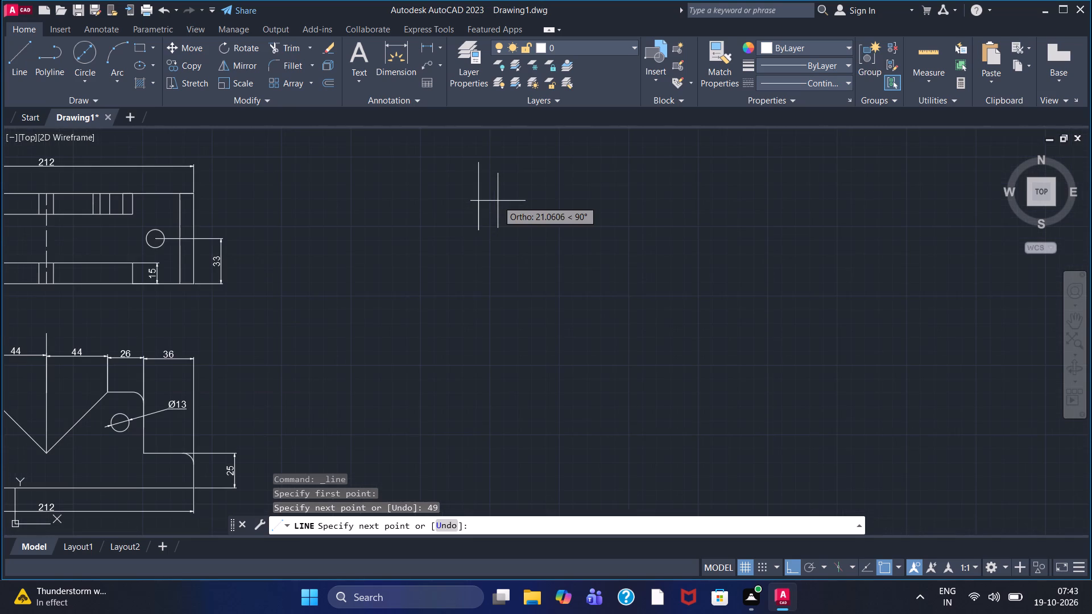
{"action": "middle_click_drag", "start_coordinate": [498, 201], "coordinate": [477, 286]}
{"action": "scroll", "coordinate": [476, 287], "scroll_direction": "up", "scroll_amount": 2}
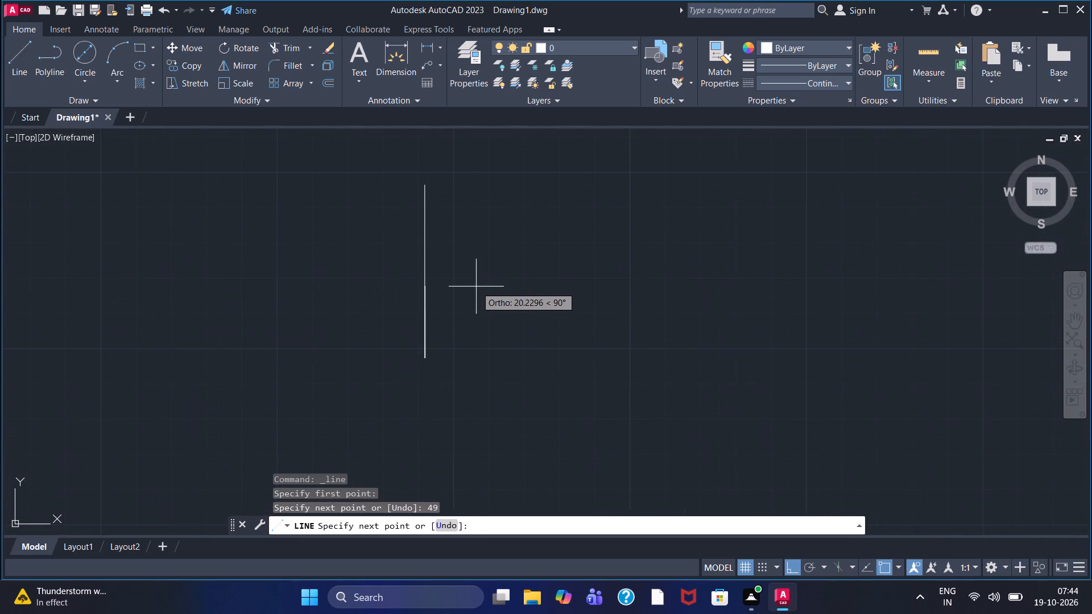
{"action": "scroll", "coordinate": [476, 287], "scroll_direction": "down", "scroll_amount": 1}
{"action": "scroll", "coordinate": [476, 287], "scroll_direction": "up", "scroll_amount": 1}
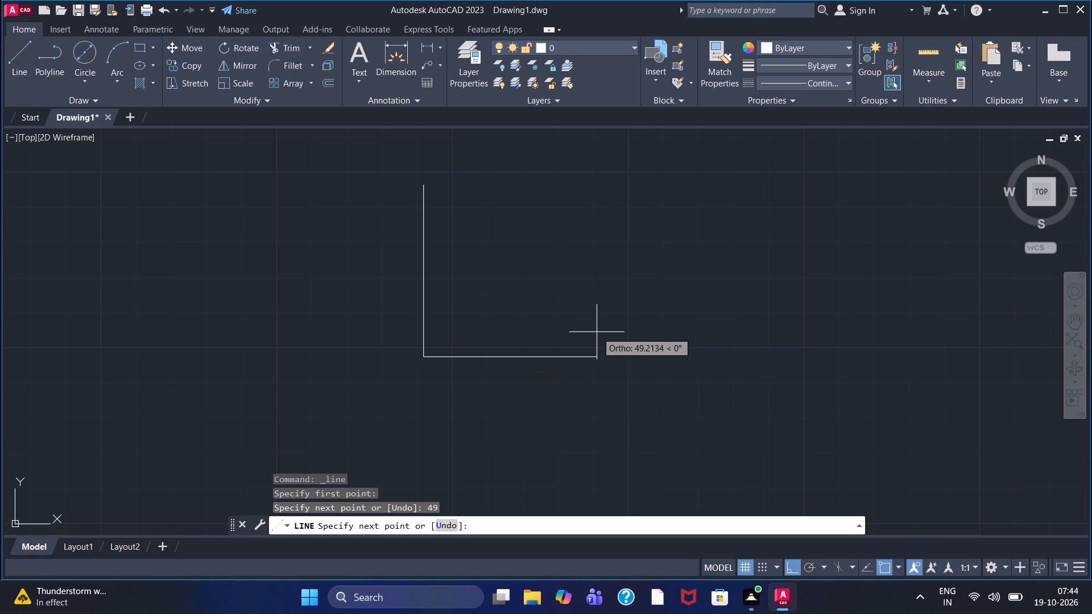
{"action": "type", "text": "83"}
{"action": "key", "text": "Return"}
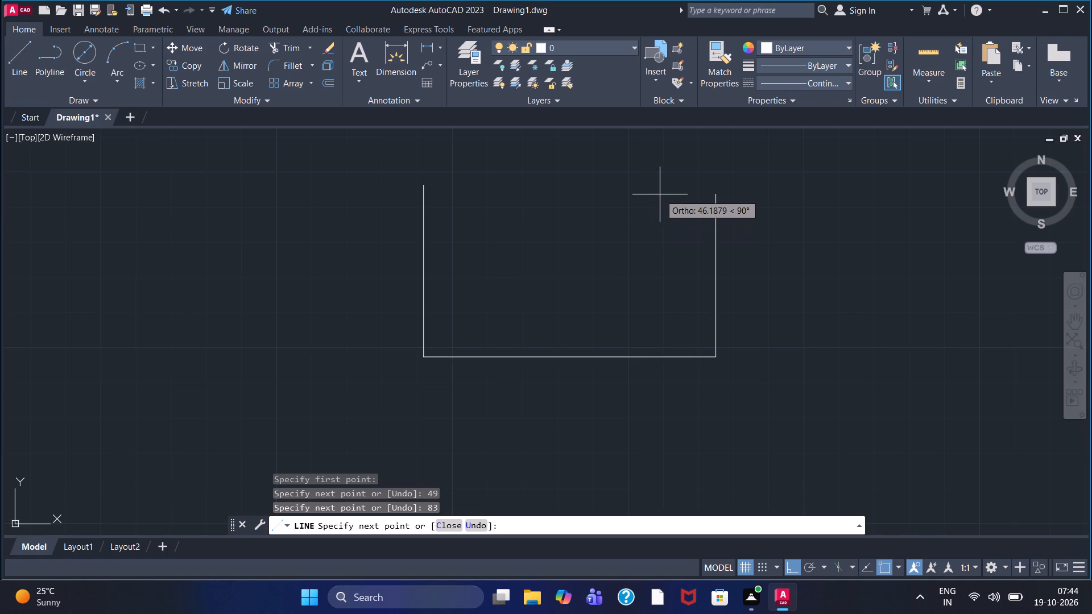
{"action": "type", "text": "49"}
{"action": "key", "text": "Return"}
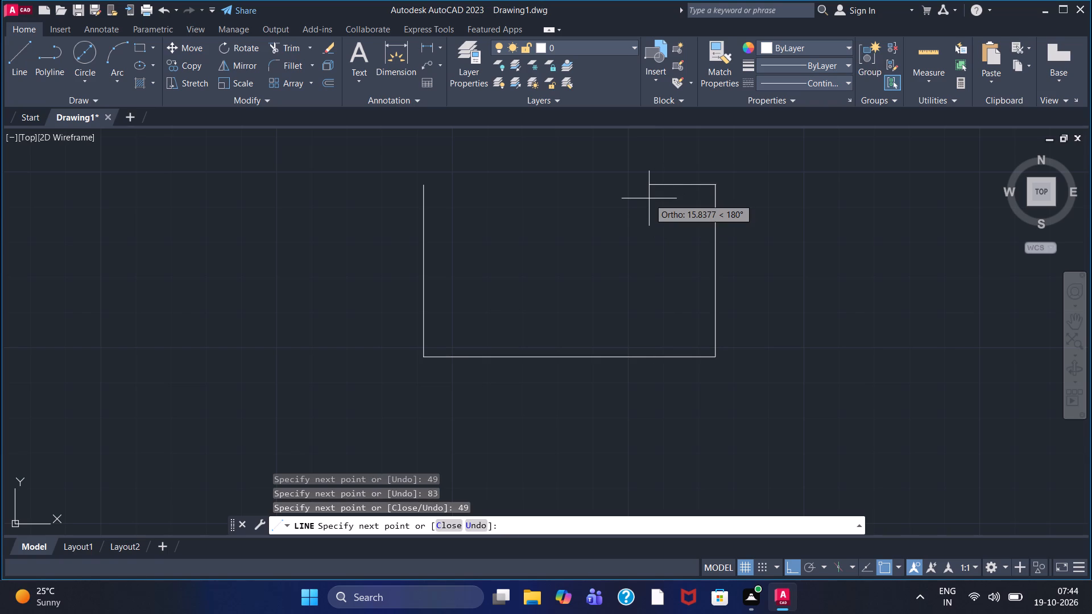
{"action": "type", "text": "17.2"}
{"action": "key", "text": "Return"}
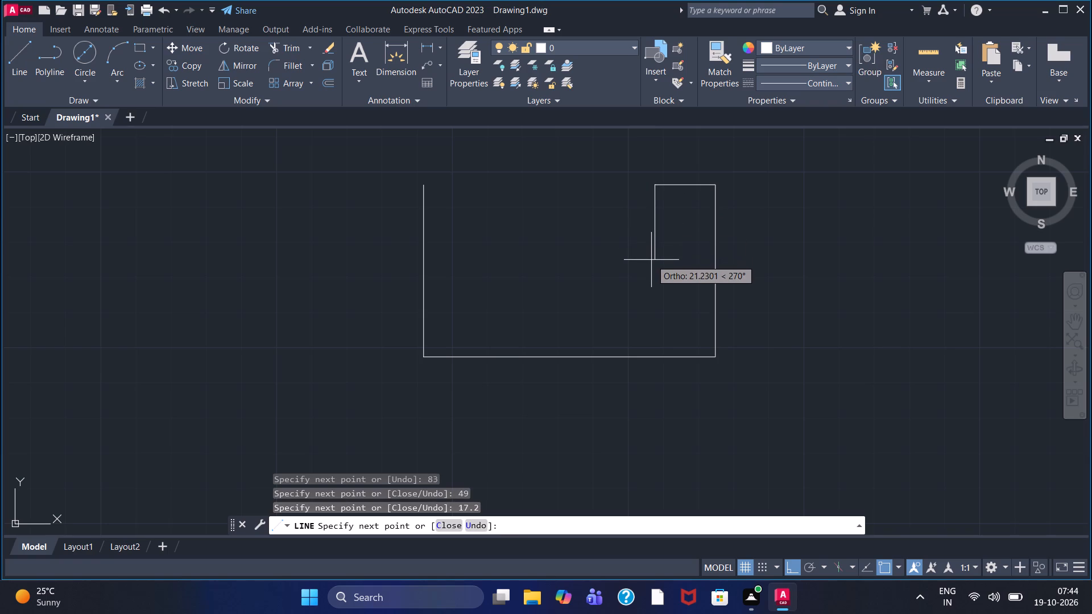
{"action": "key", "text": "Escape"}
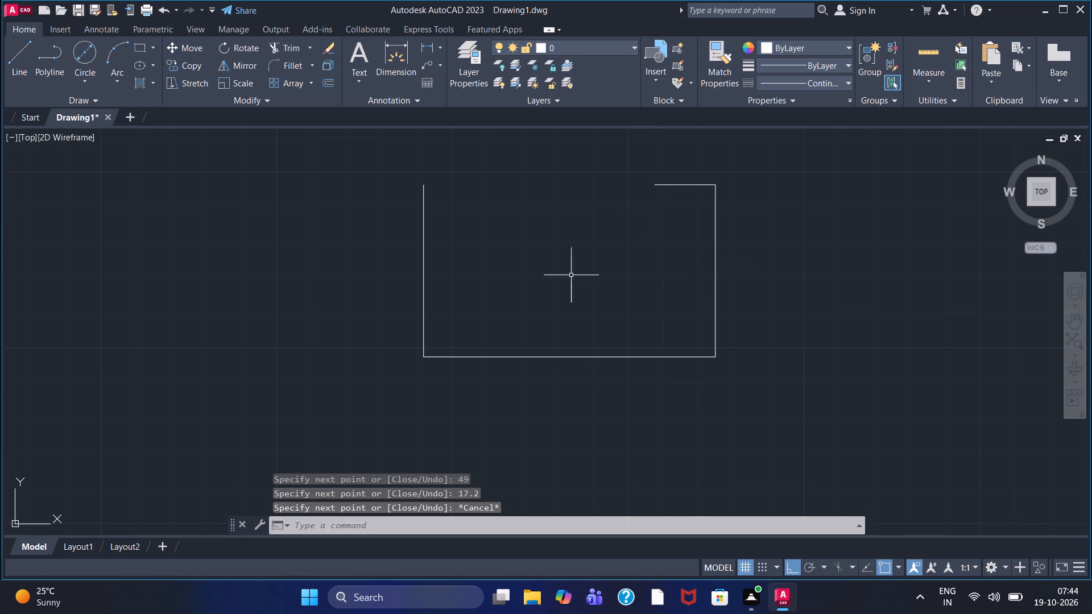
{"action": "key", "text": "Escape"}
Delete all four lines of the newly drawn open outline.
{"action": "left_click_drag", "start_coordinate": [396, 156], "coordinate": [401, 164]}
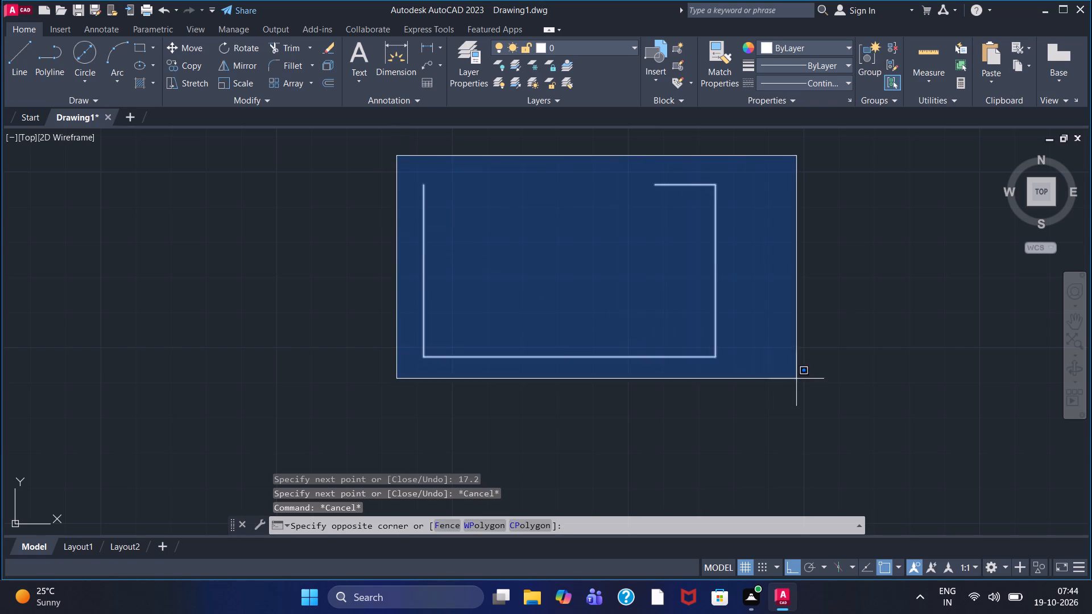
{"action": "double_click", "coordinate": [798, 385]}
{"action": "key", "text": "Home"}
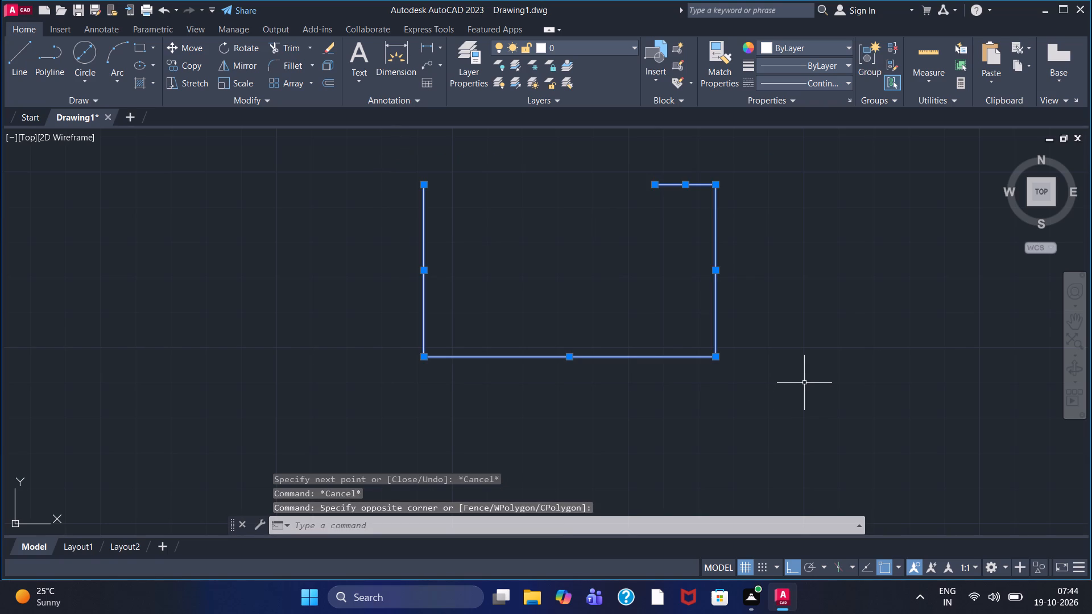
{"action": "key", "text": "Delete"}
Draw connected lines beside the top view: 17.3 right, about 42 down, 20.6 right, and up past the starting level.
{"action": "left_click", "coordinate": [21, 52]}
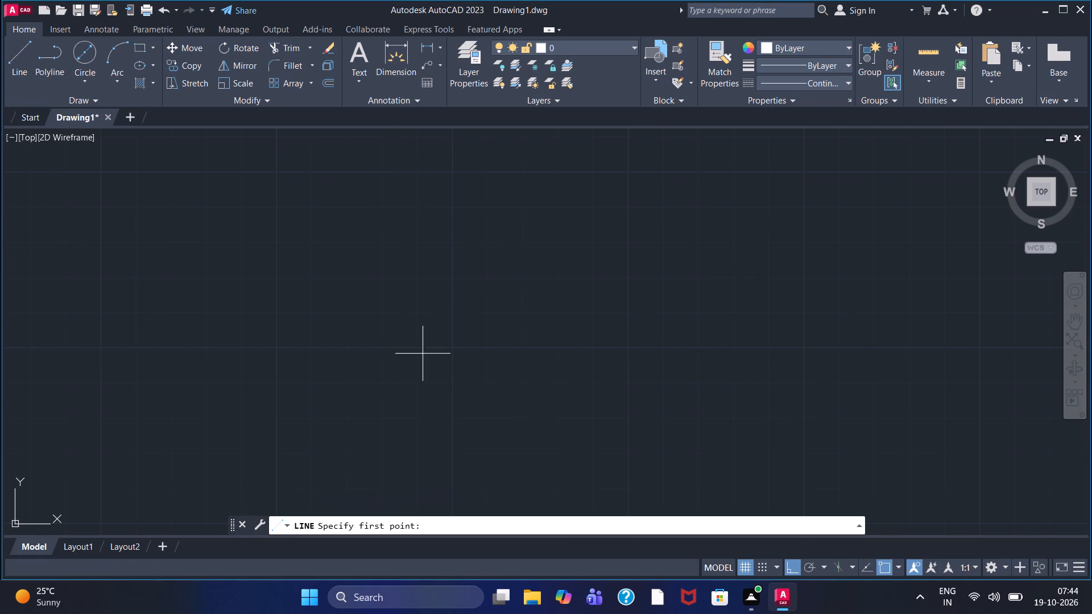
{"action": "scroll", "coordinate": [412, 327], "scroll_direction": "down", "scroll_amount": 3}
{"action": "scroll", "coordinate": [396, 303], "scroll_direction": "up", "scroll_amount": 1}
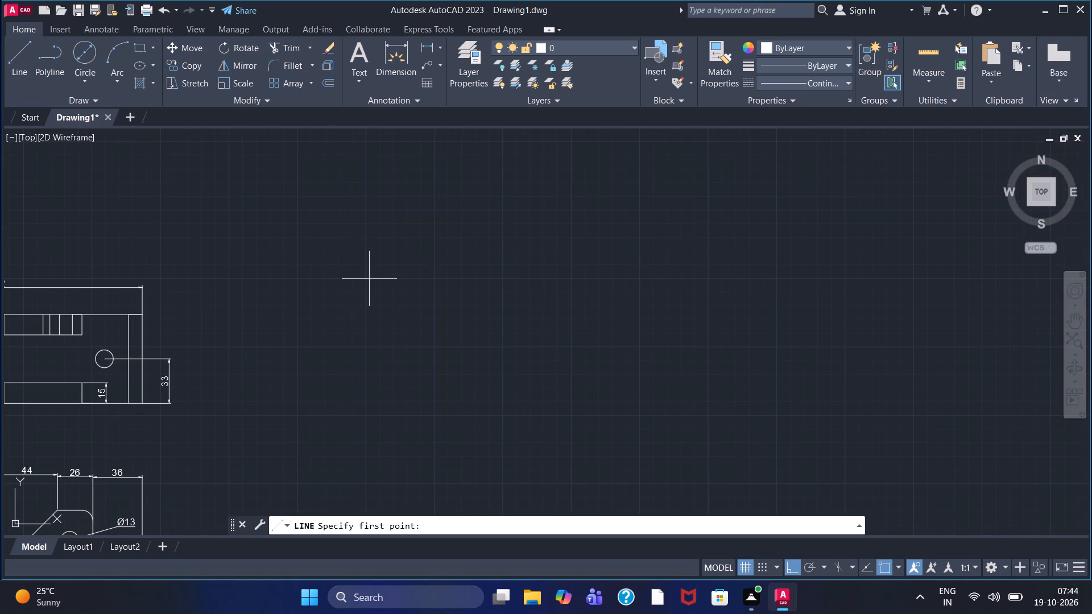
{"action": "left_click", "coordinate": [371, 289]}
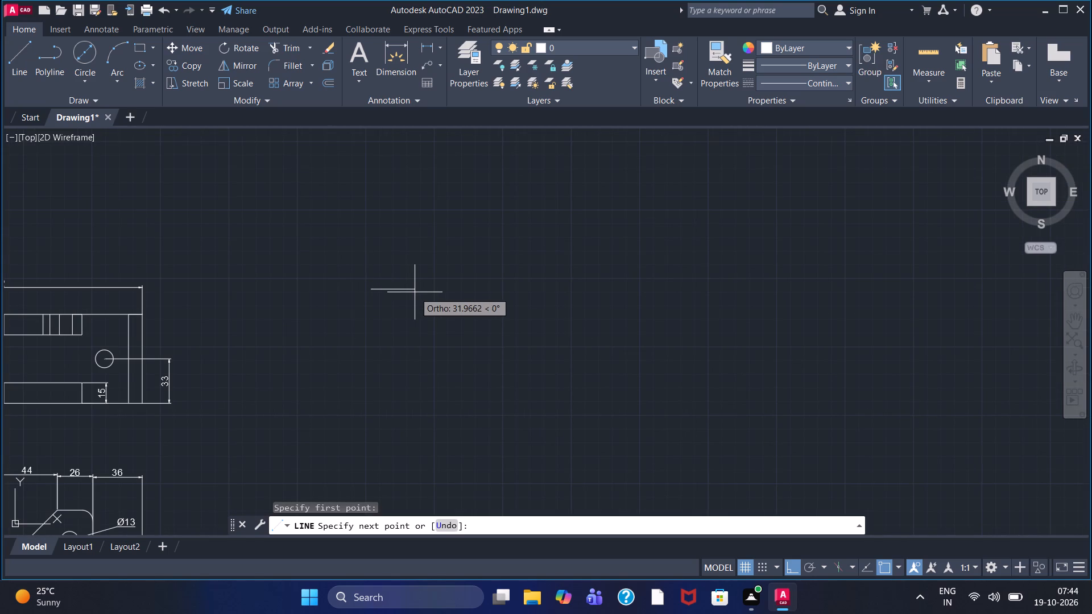
{"action": "type", "text": "17.2"}
{"action": "key", "text": "BackSpace"}
{"action": "key", "text": "3"}
{"action": "key", "text": "Return"}
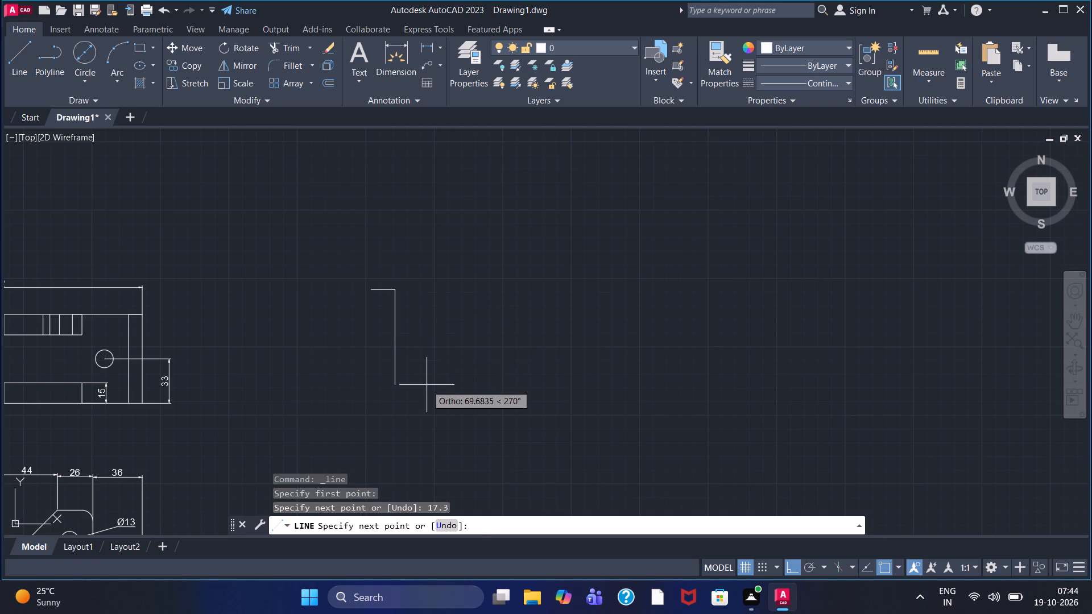
{"action": "left_click", "coordinate": [427, 347]}
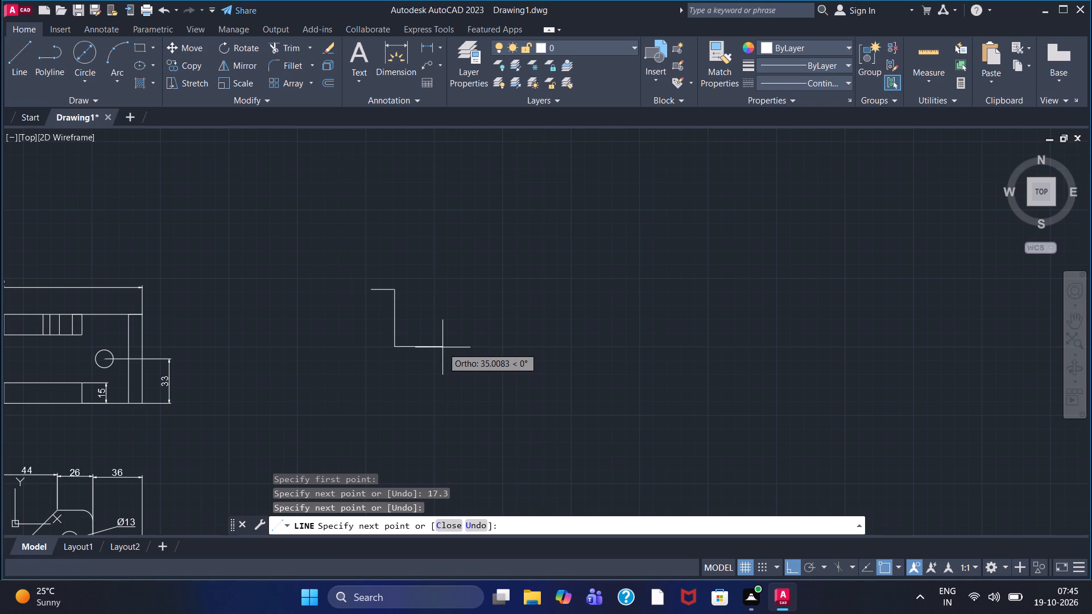
{"action": "type", "text": "20.6"}
{"action": "key", "text": "Return"}
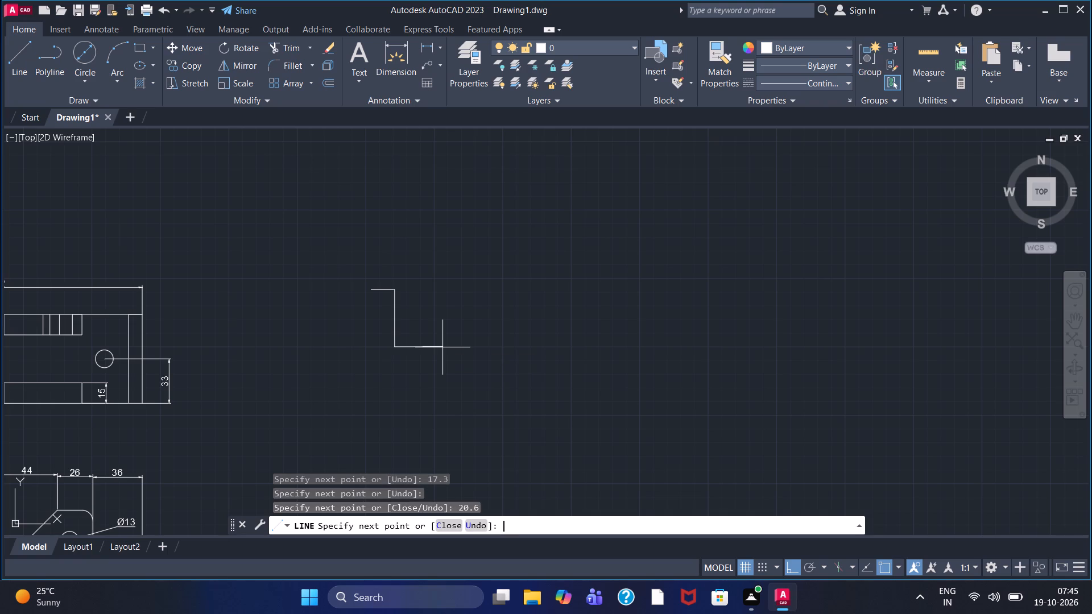
{"action": "left_click", "coordinate": [432, 276]}
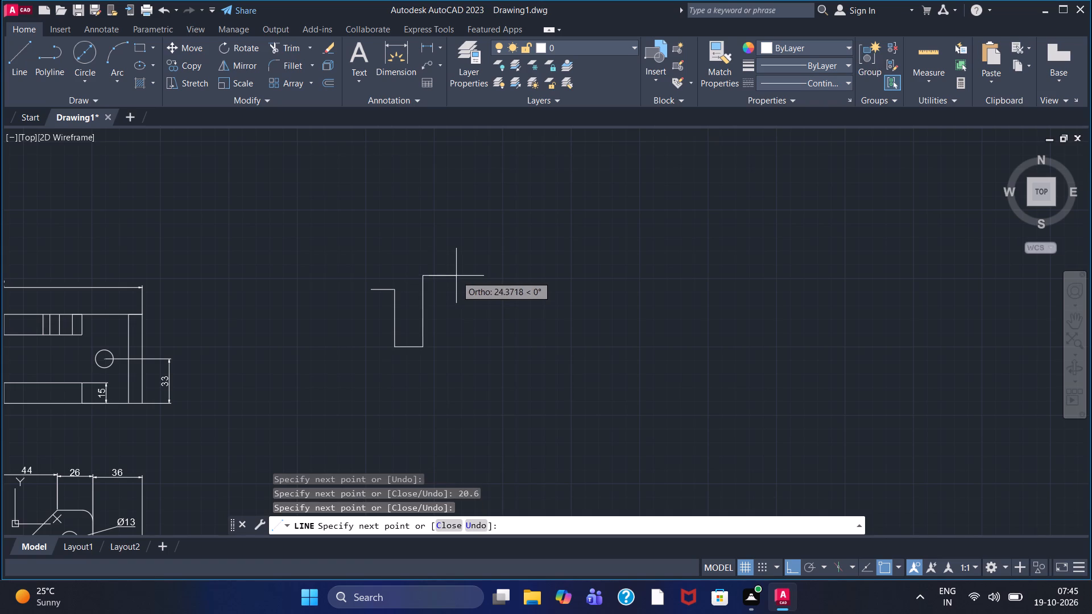
{"action": "right_click", "coordinate": [456, 276]}
{"action": "left_click", "coordinate": [470, 283]}
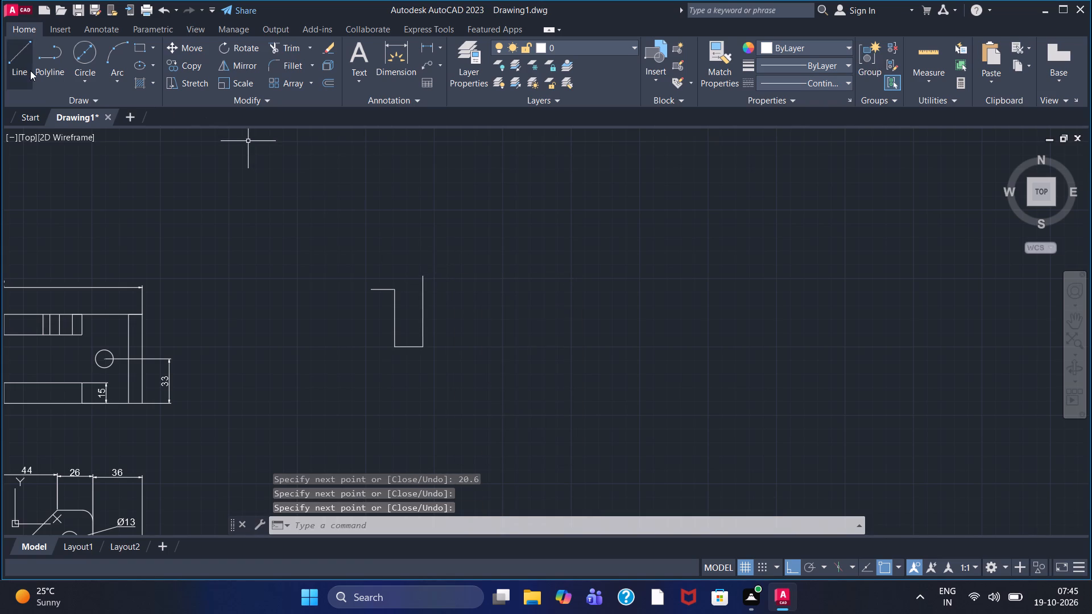
Draw a horizontal guide line from the slot's upper left corner across and beyond its right side.
{"action": "left_click", "coordinate": [24, 64]}
{"action": "left_click_drag", "start_coordinate": [399, 287], "coordinate": [450, 294]}
{"action": "left_click", "coordinate": [462, 294]}
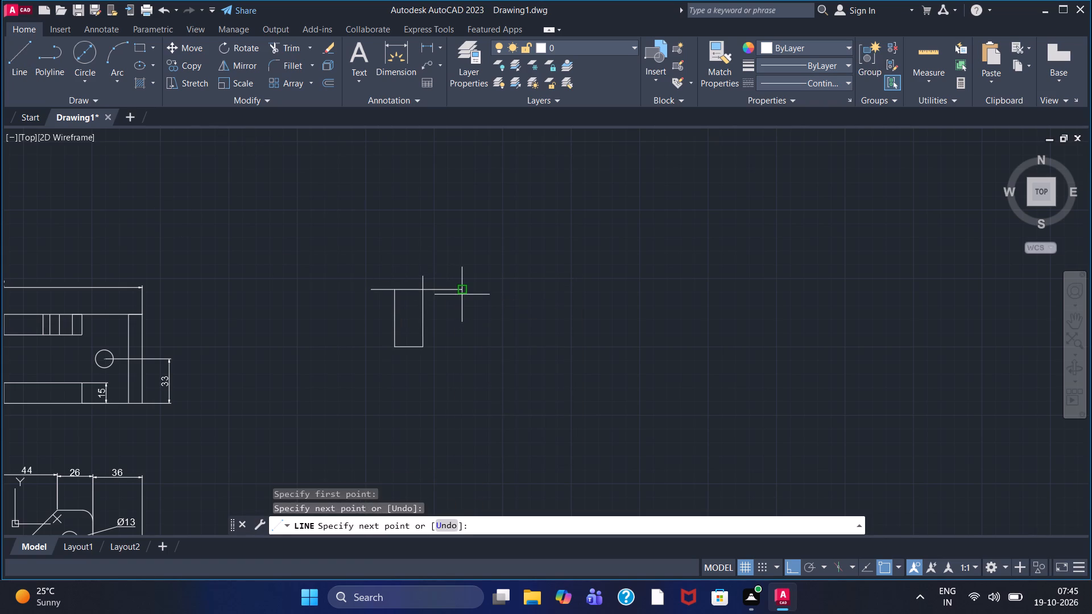
{"action": "right_click", "coordinate": [462, 294]}
{"action": "left_click", "coordinate": [485, 296]}
{"action": "left_click", "coordinate": [488, 306]}
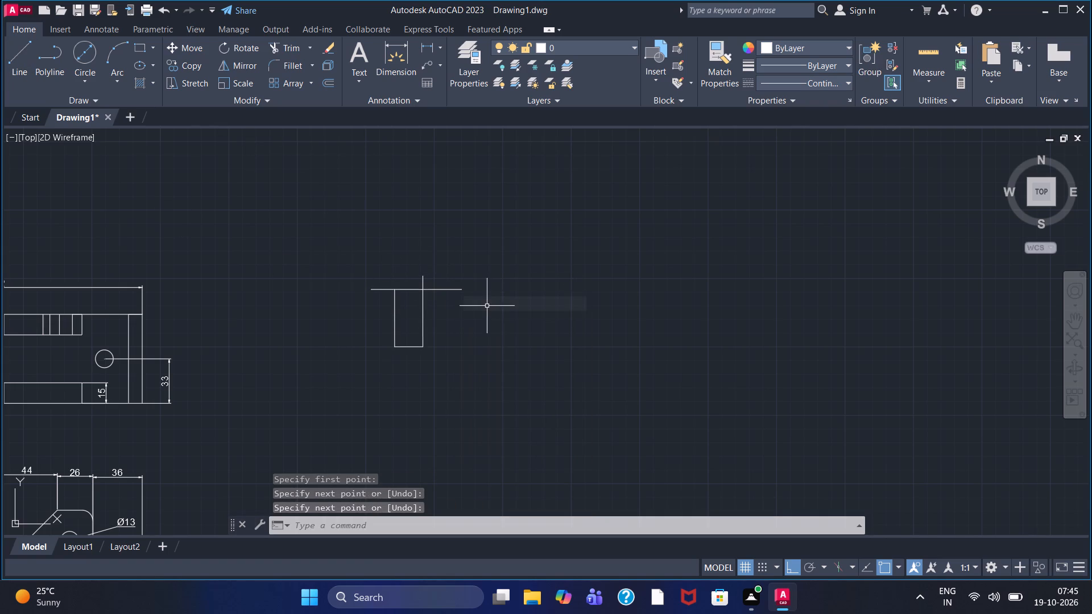
Trim the slot's right side above the guide line, and trim away the guide's portions outside and across the slot.
{"action": "left_click", "coordinate": [280, 45]}
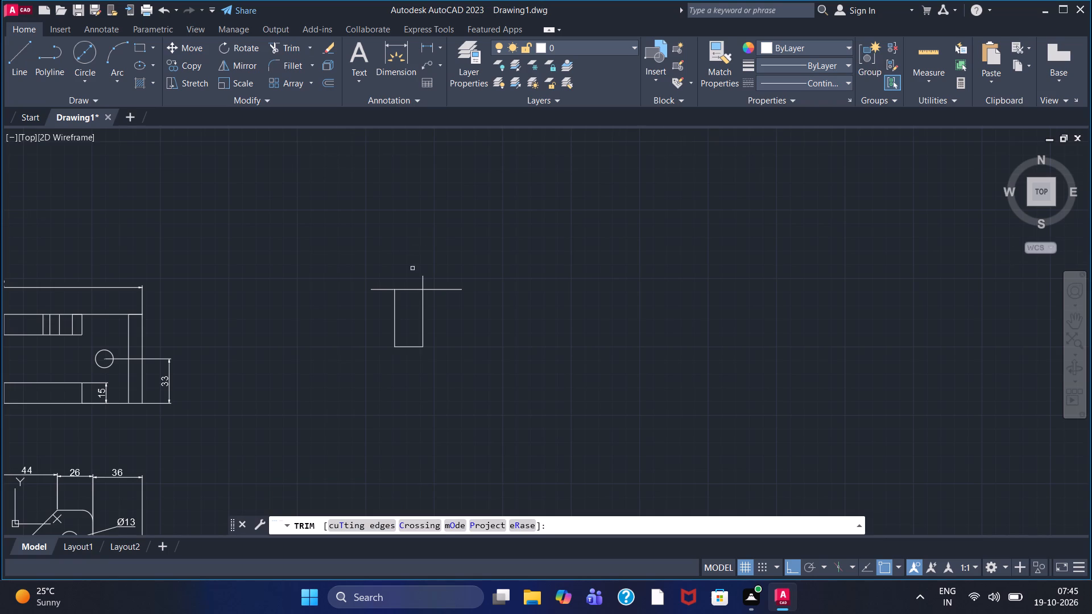
{"action": "scroll", "coordinate": [413, 269], "scroll_direction": "up", "scroll_amount": 2}
{"action": "left_click", "coordinate": [431, 302]}
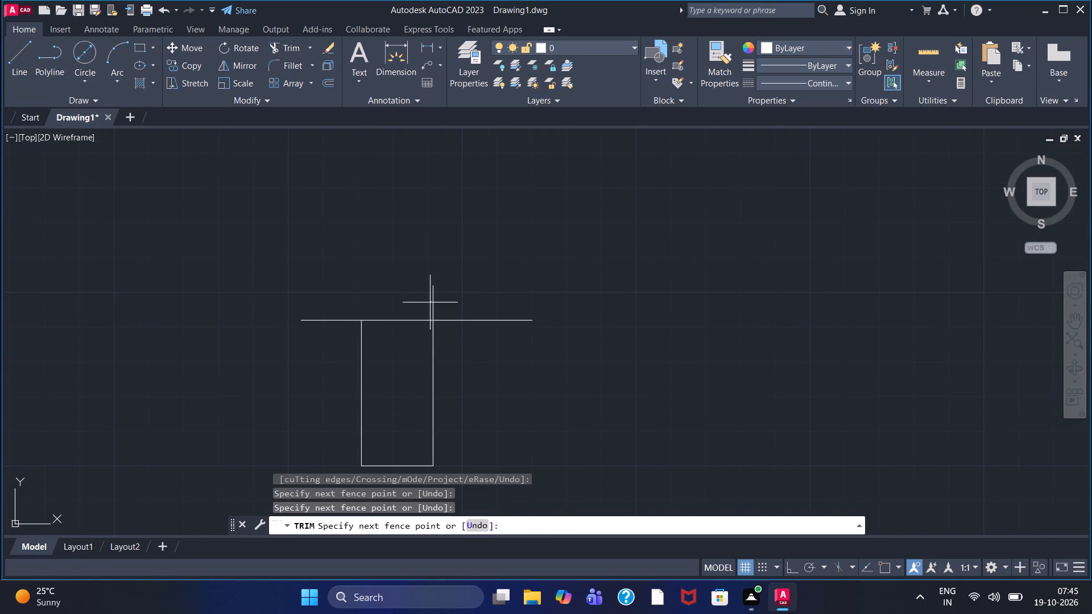
{"action": "left_click", "coordinate": [435, 304]}
{"action": "left_click", "coordinate": [452, 320]}
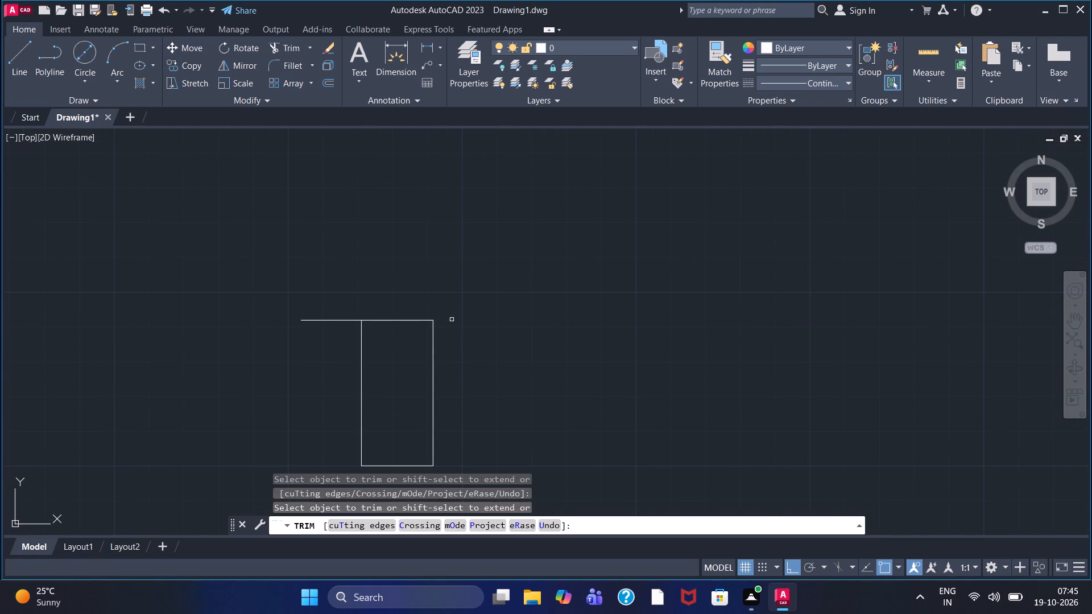
{"action": "left_click", "coordinate": [392, 321]}
Draw lines from the top of the slot's right side, 17.3 to the right and 63 down.
{"action": "left_click", "coordinate": [16, 67]}
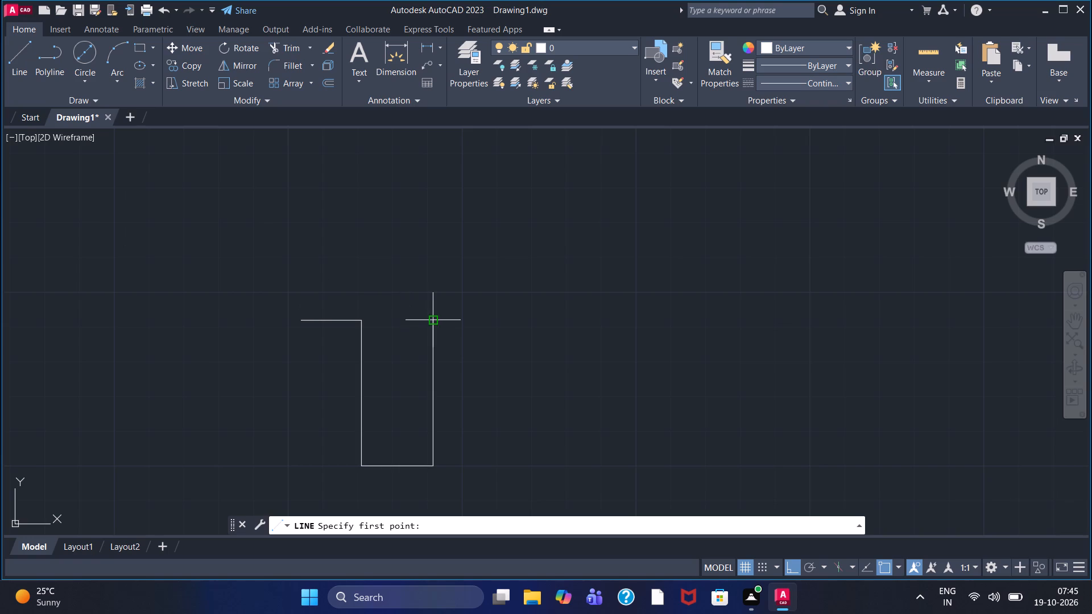
{"action": "left_click", "coordinate": [432, 323]}
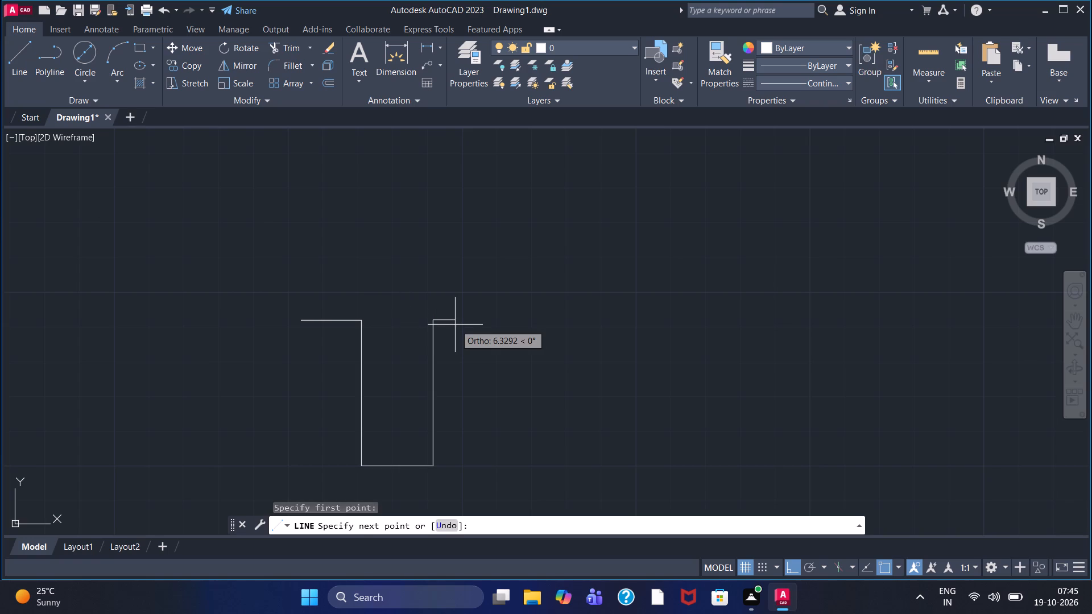
{"action": "type", "text": "17.3"}
{"action": "key", "text": "Return"}
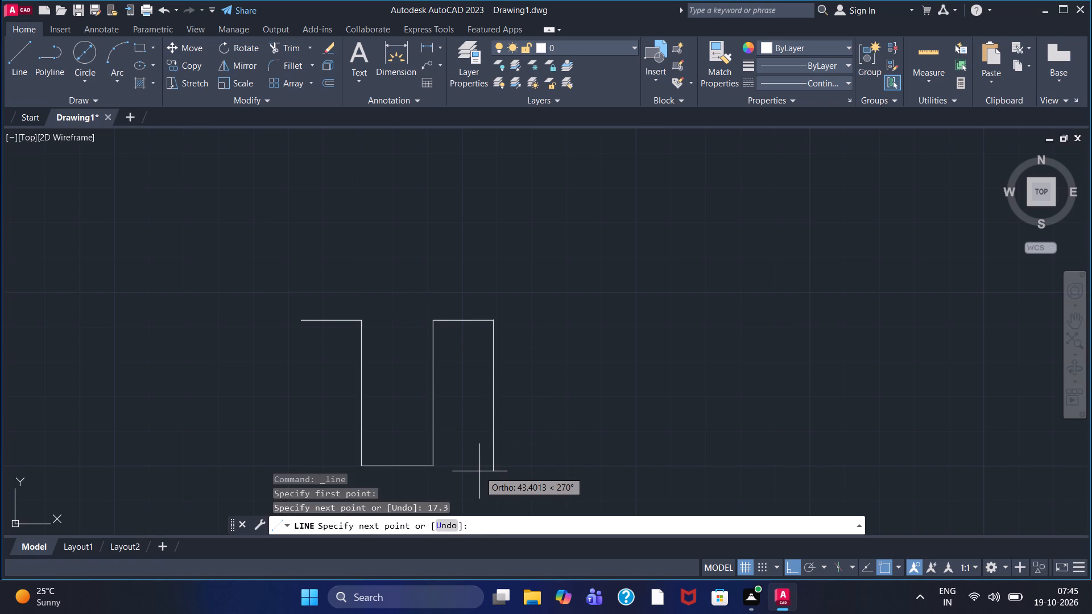
{"action": "scroll", "coordinate": [479, 472], "scroll_direction": "down", "scroll_amount": 1}
{"action": "middle_click_drag", "start_coordinate": [488, 467], "coordinate": [488, 452]}
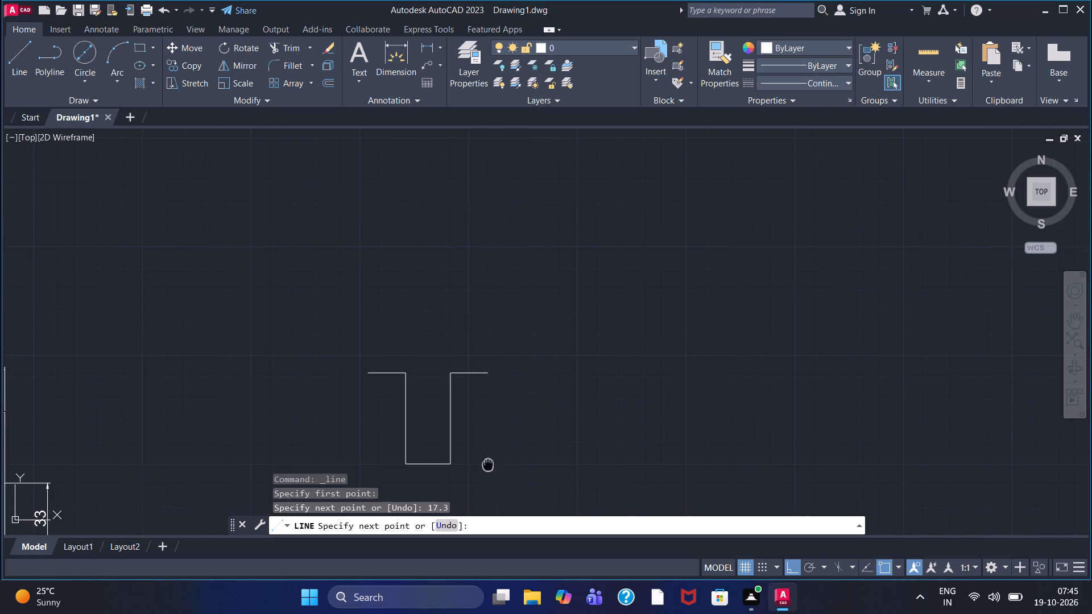
{"action": "middle_click_drag", "start_coordinate": [488, 452], "coordinate": [503, 383]}
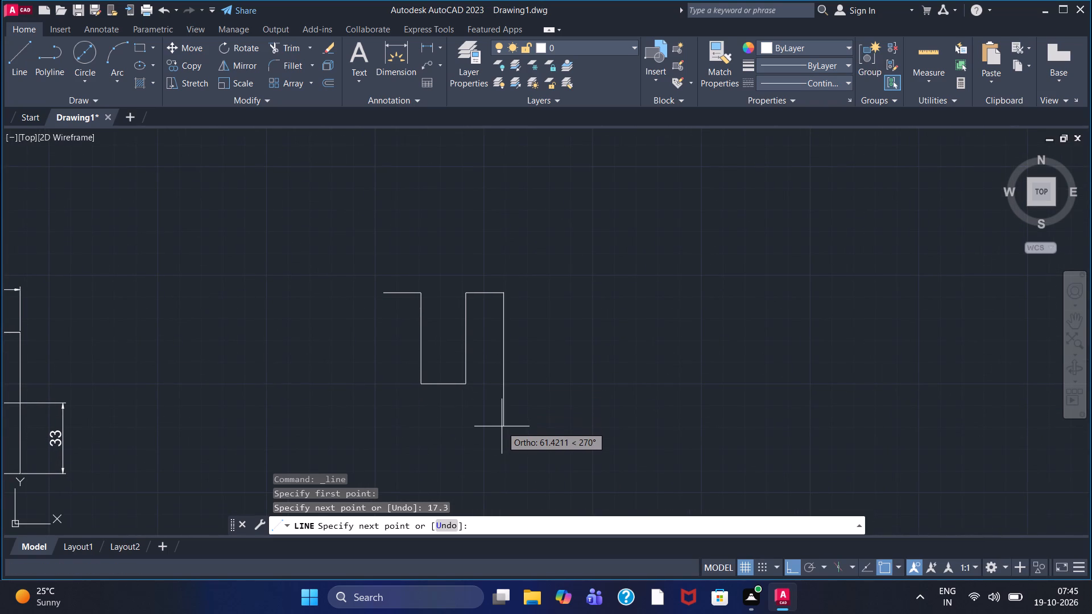
{"action": "type", "text": "63"}
{"action": "key", "text": "Return"}
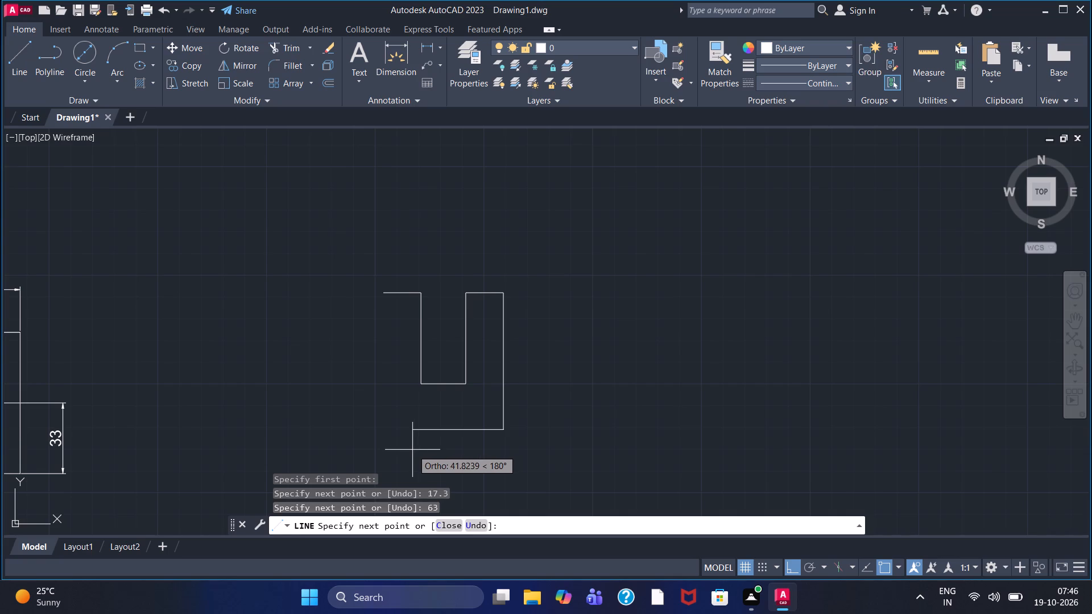
{"action": "right_click", "coordinate": [354, 432]}
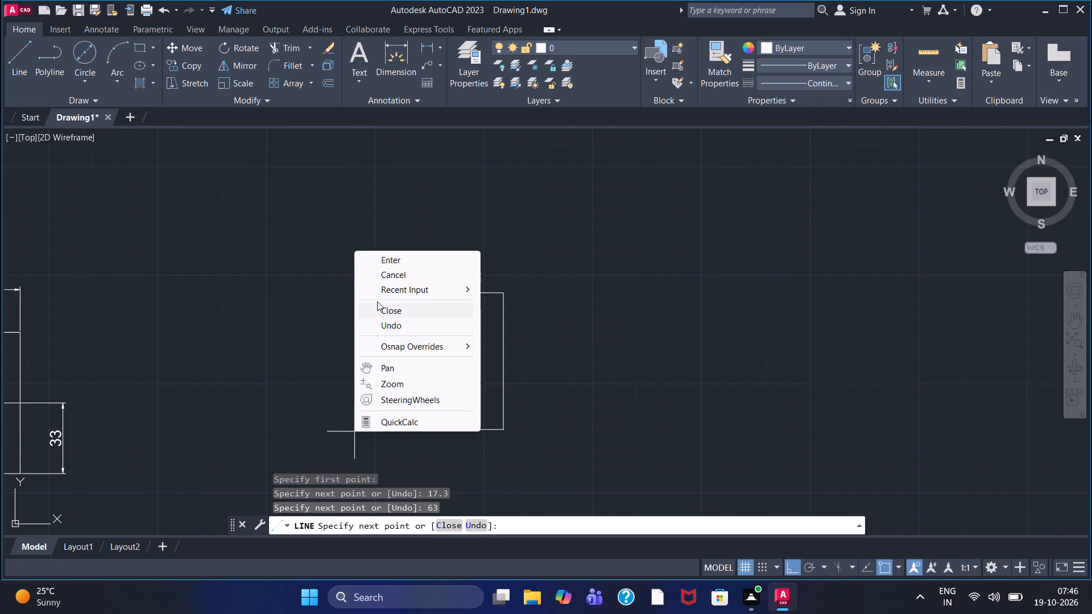
{"action": "left_click", "coordinate": [395, 264]}
Draw the block's left side from the outline's upper left end straight down about 68.5.
{"action": "left_click", "coordinate": [22, 55]}
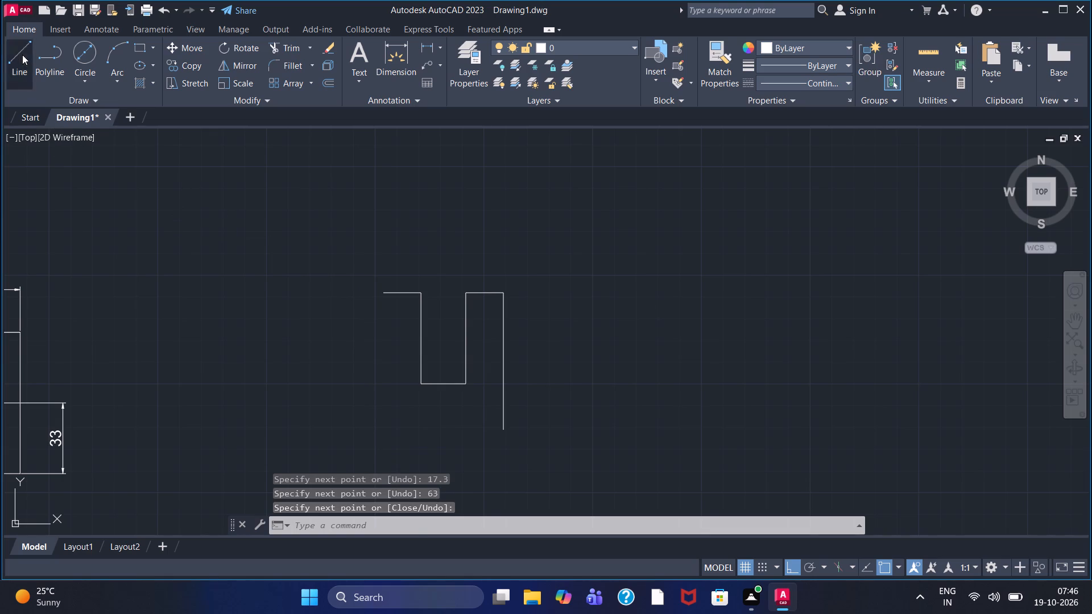
{"action": "left_click", "coordinate": [383, 288]}
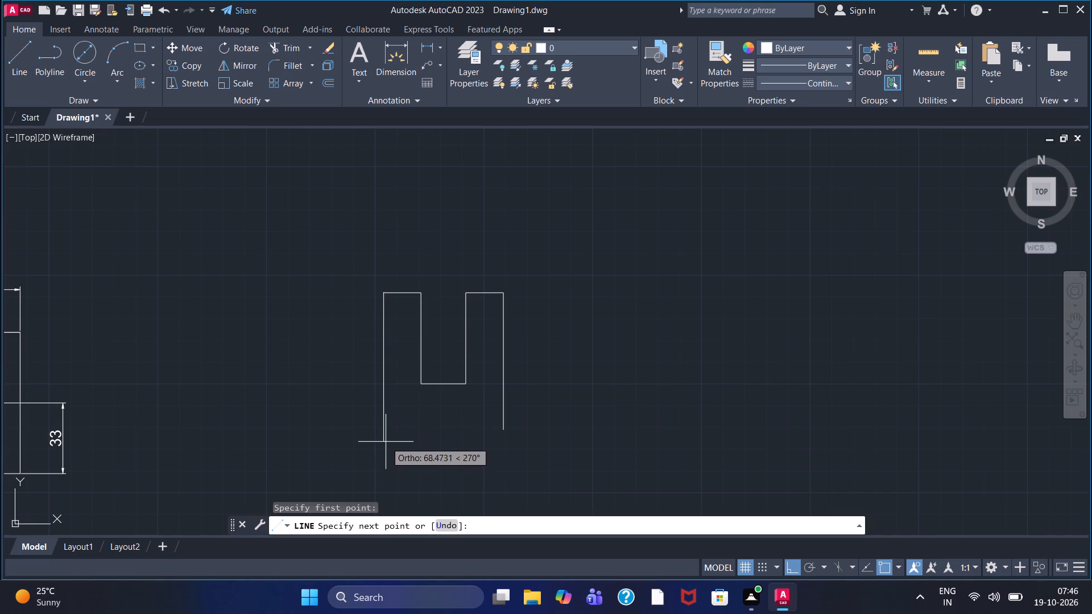
{"action": "left_click", "coordinate": [386, 442]}
{"action": "right_click", "coordinate": [386, 442]}
{"action": "left_click", "coordinate": [428, 282]}
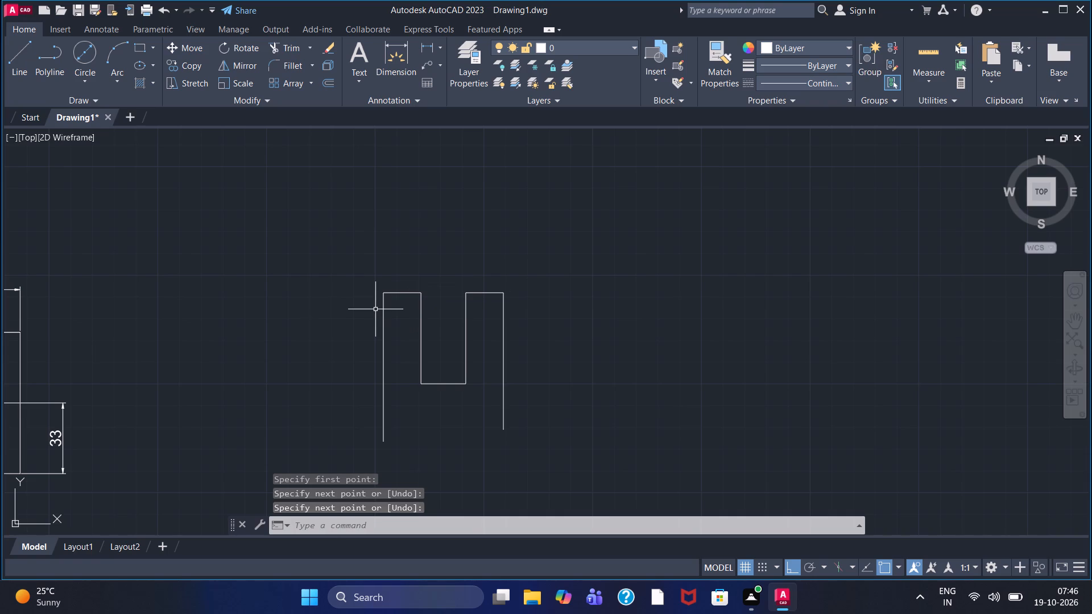
Offset the slot's bottom edge 10 downward using the Through option.
{"action": "left_click", "coordinate": [331, 79]}
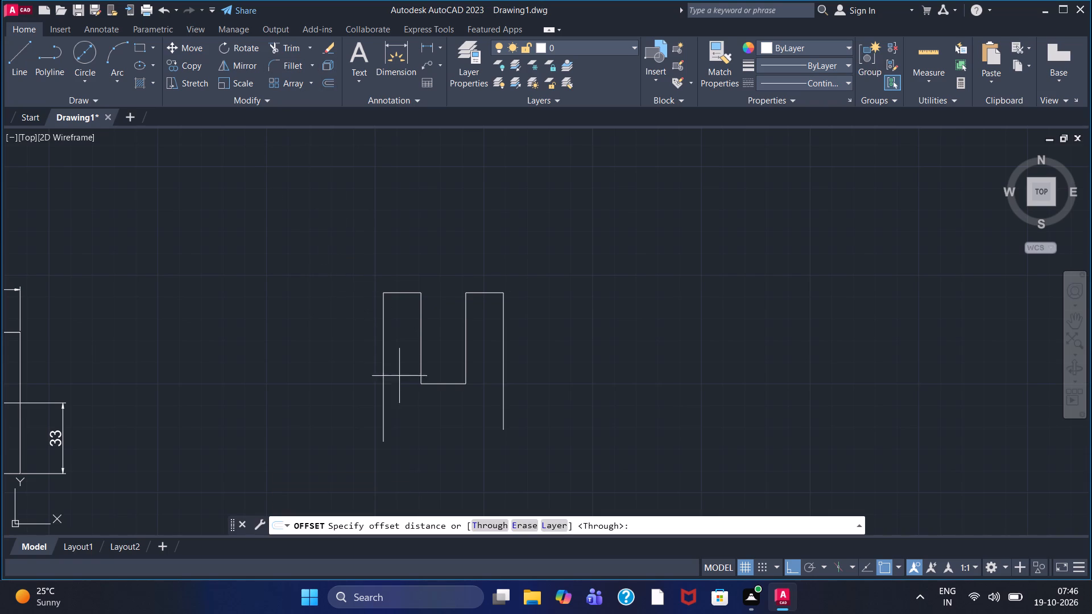
{"action": "double_click", "coordinate": [491, 526]}
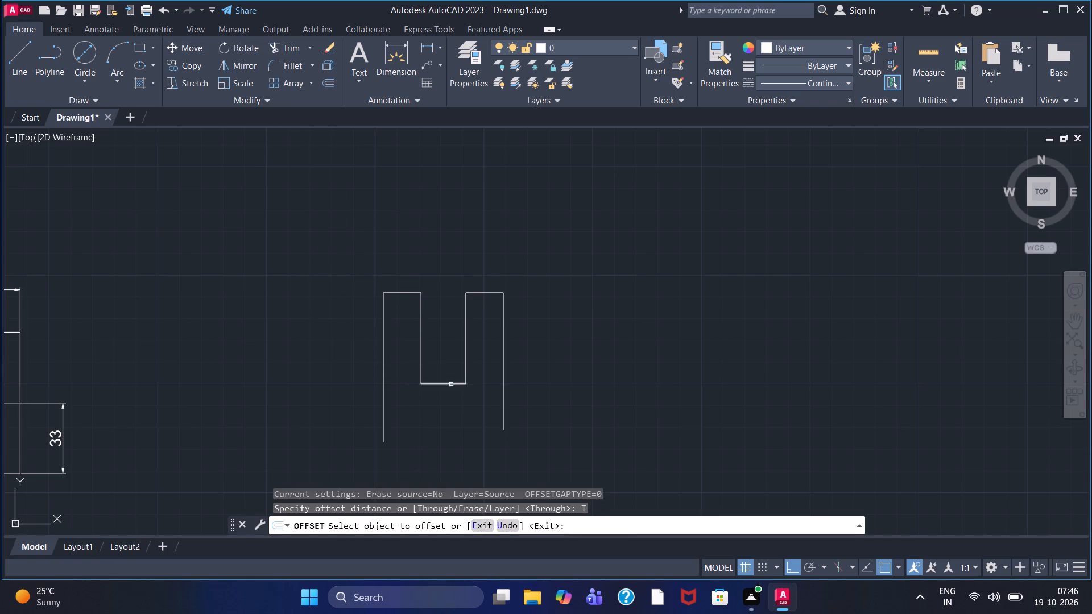
{"action": "left_click", "coordinate": [455, 385]}
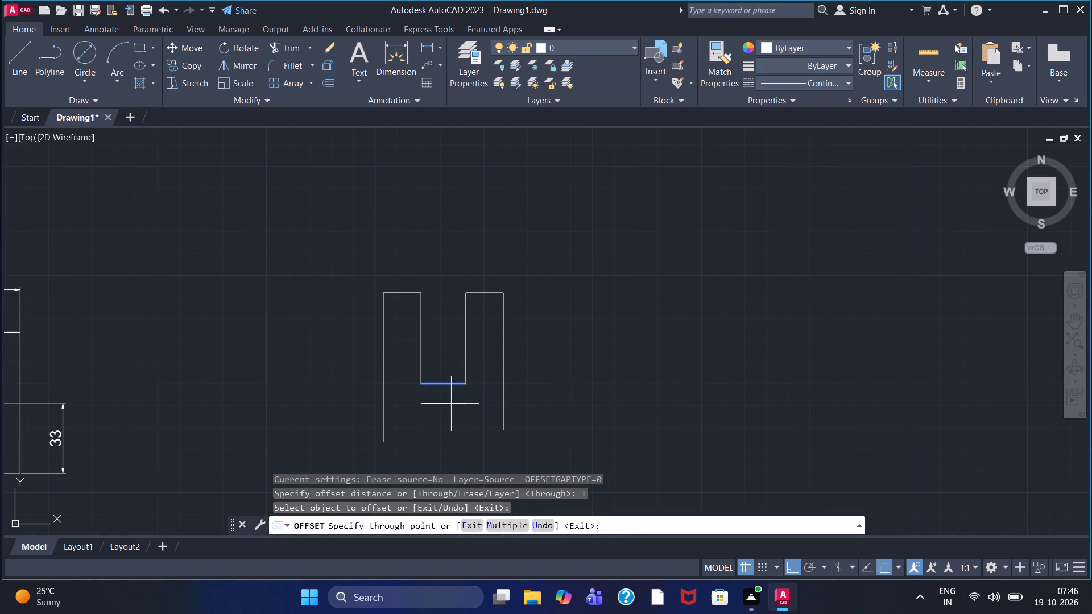
{"action": "type", "text": "10"}
{"action": "key", "text": "Return"}
{"action": "right_click", "coordinate": [697, 254]}
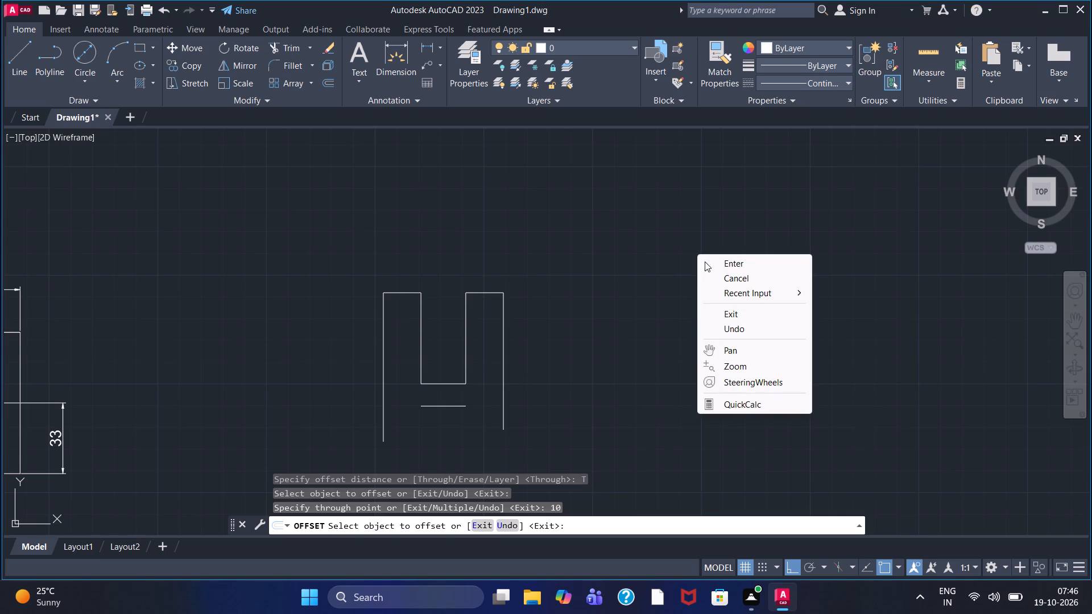
{"action": "left_click", "coordinate": [715, 264]}
Draw horizontal lines from both ends of the offset edge outward past the block's left and right sides.
{"action": "left_click", "coordinate": [9, 53]}
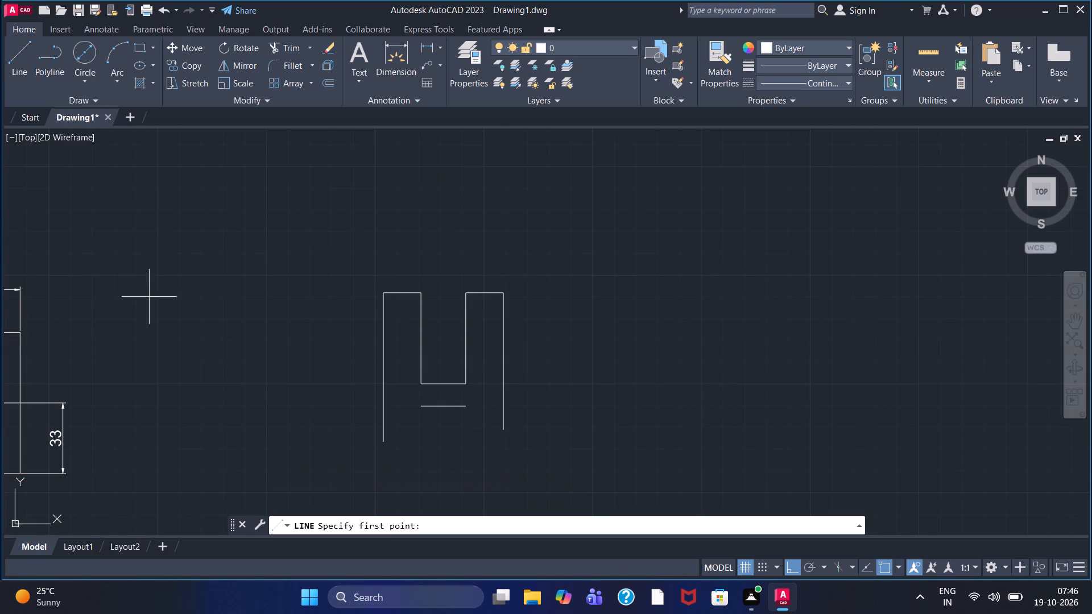
{"action": "left_click", "coordinate": [424, 409]}
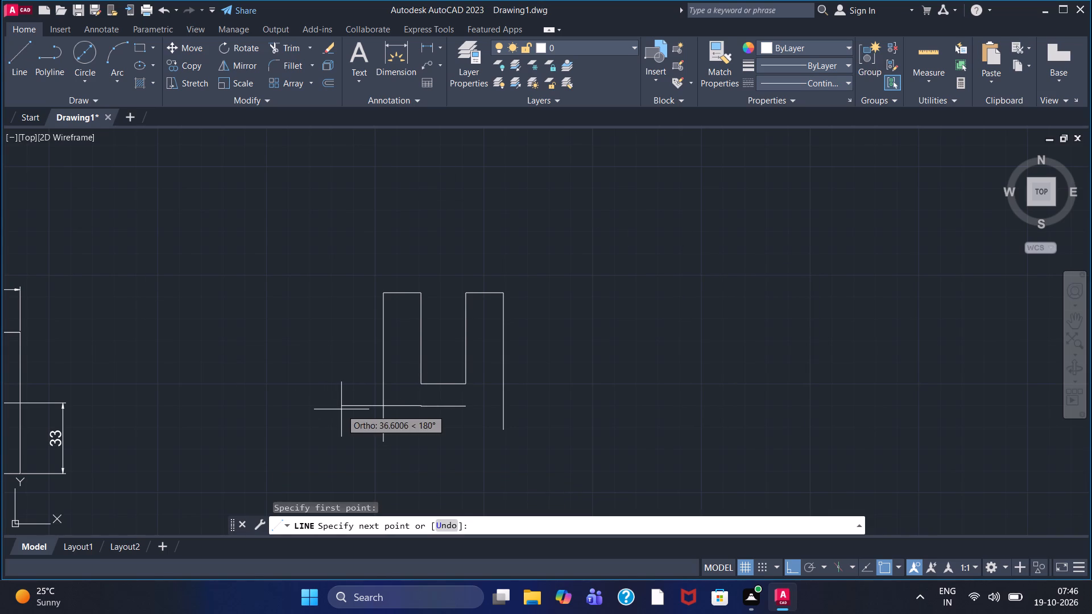
{"action": "left_click", "coordinate": [341, 409]}
{"action": "right_click", "coordinate": [339, 410]}
{"action": "left_click", "coordinate": [355, 418]}
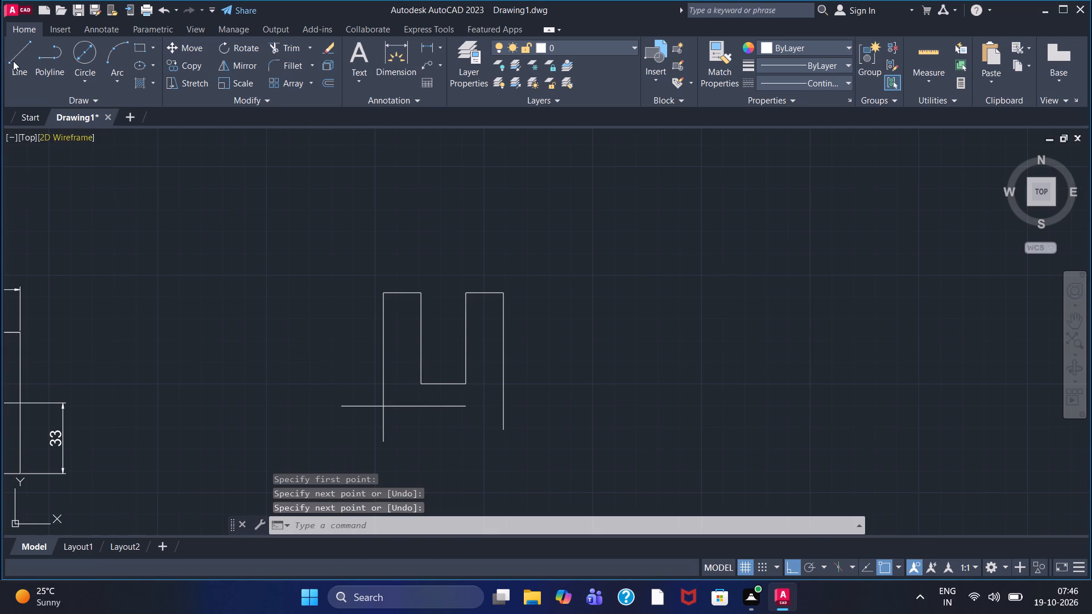
{"action": "left_click", "coordinate": [9, 59]}
{"action": "left_click", "coordinate": [469, 409]}
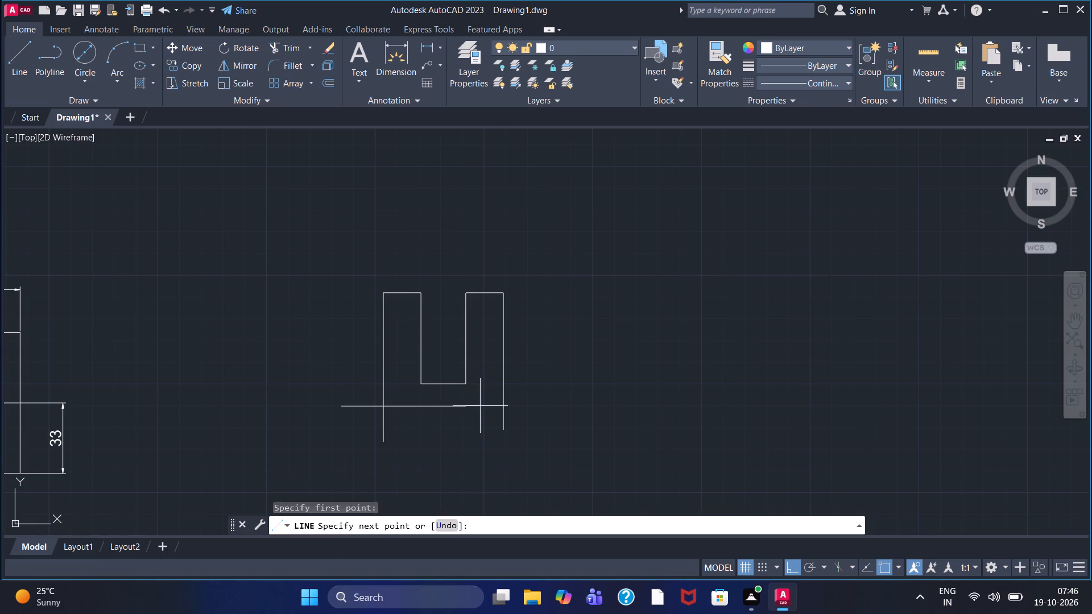
{"action": "left_click", "coordinate": [579, 397]}
{"action": "right_click", "coordinate": [579, 397]}
{"action": "left_click", "coordinate": [602, 405]}
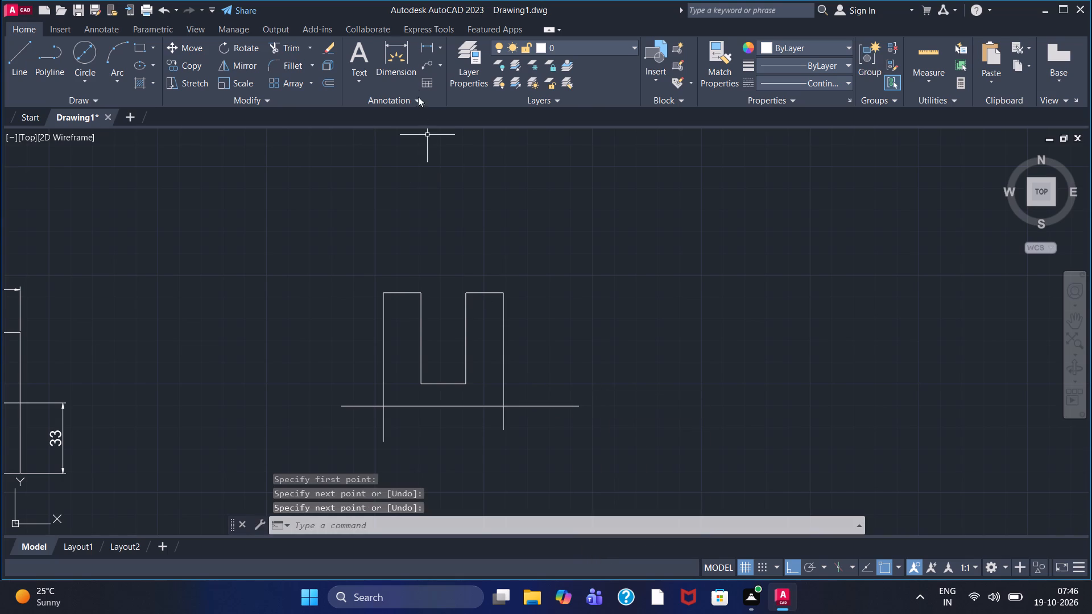
Trim the horizontal line's ends that stick out beyond the block's left and right sides.
{"action": "left_click", "coordinate": [427, 51]}
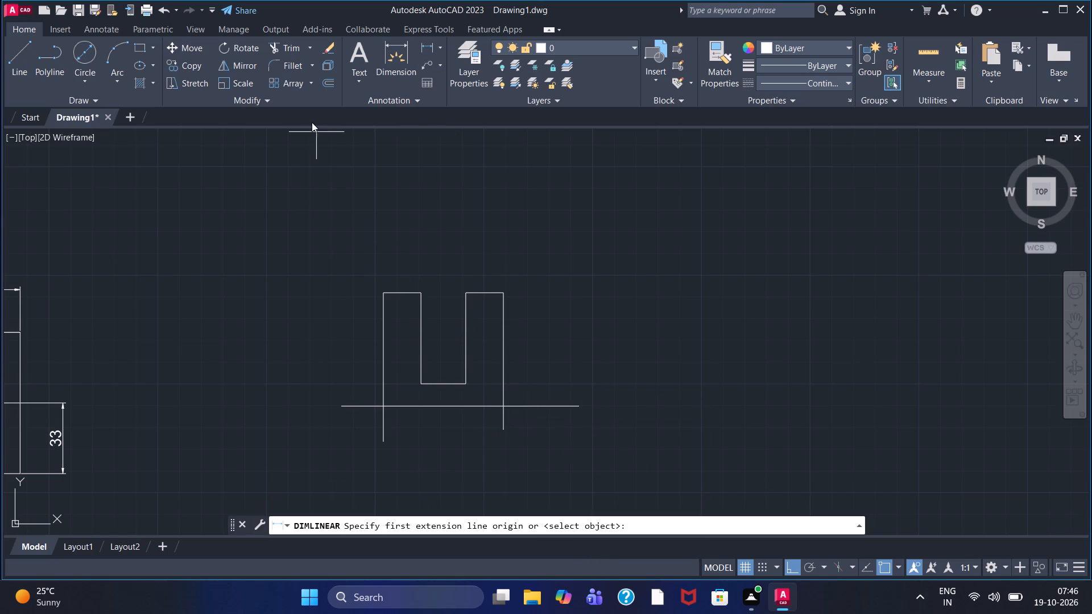
{"action": "left_click", "coordinate": [294, 53]}
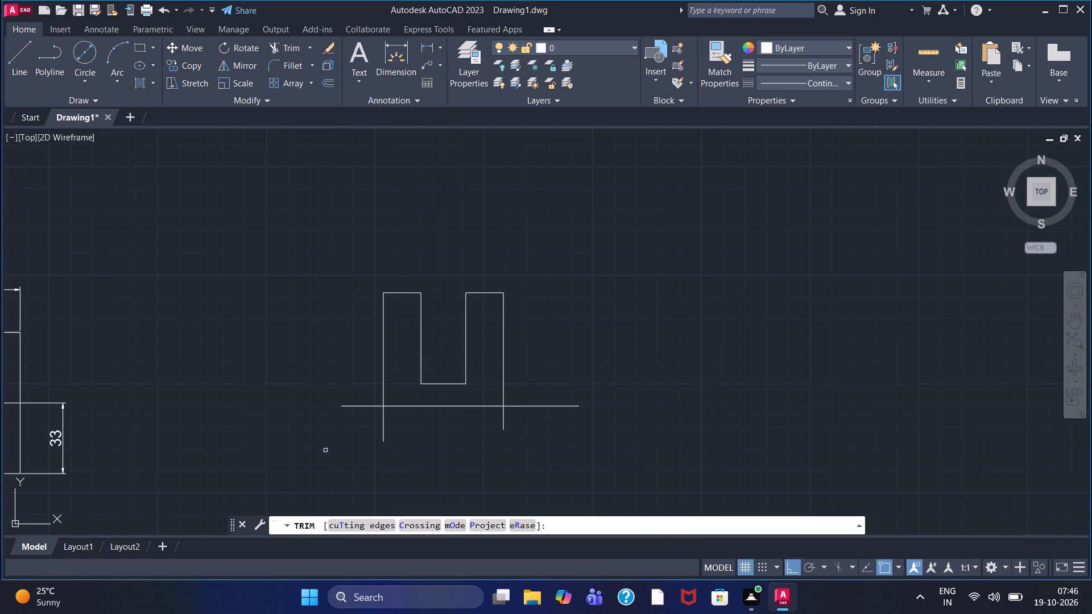
{"action": "left_click", "coordinate": [352, 408]}
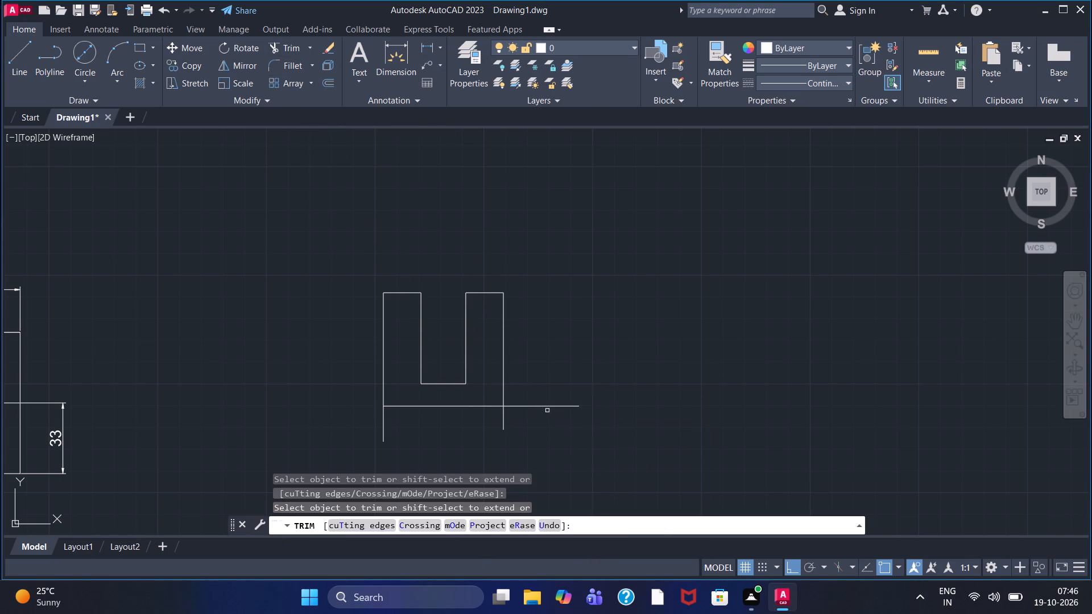
{"action": "double_click", "coordinate": [545, 405]}
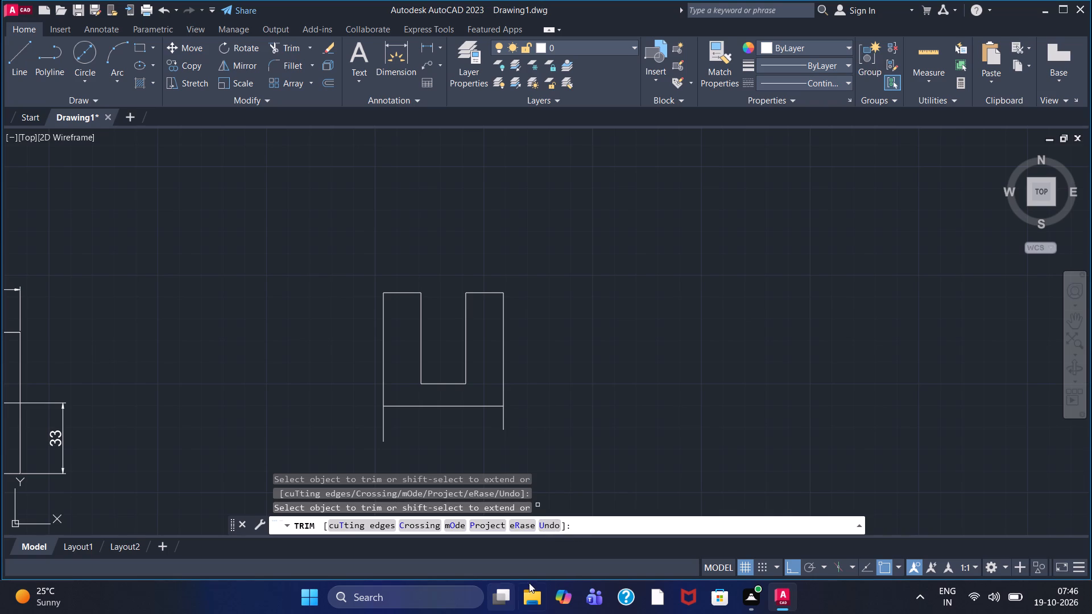
Draw the block's horizontal base line from the left side's lower end to beyond the right side.
{"action": "left_click", "coordinate": [23, 67]}
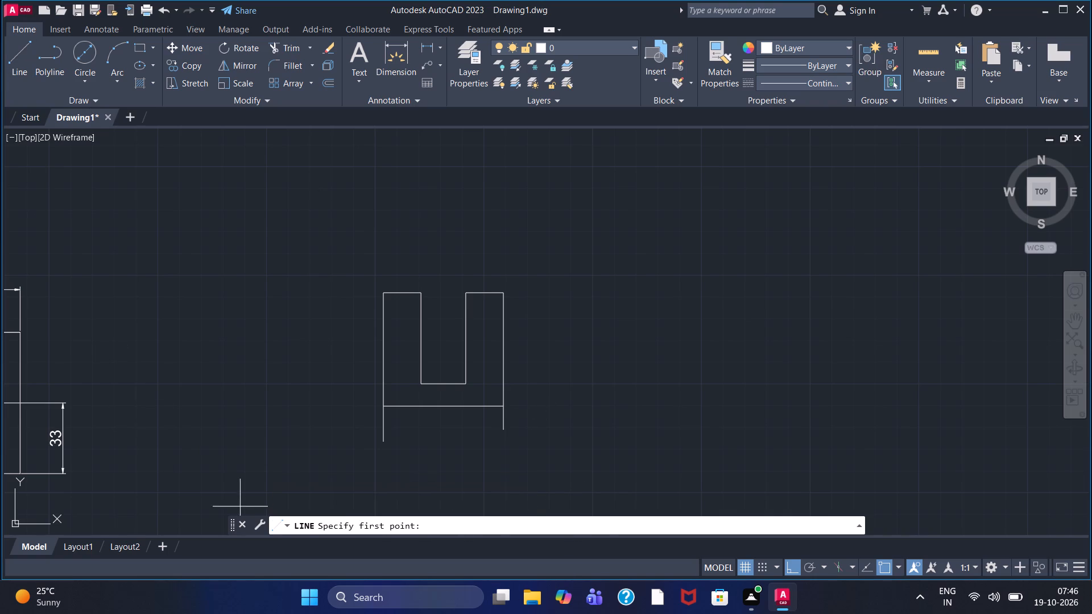
{"action": "double_click", "coordinate": [380, 442]}
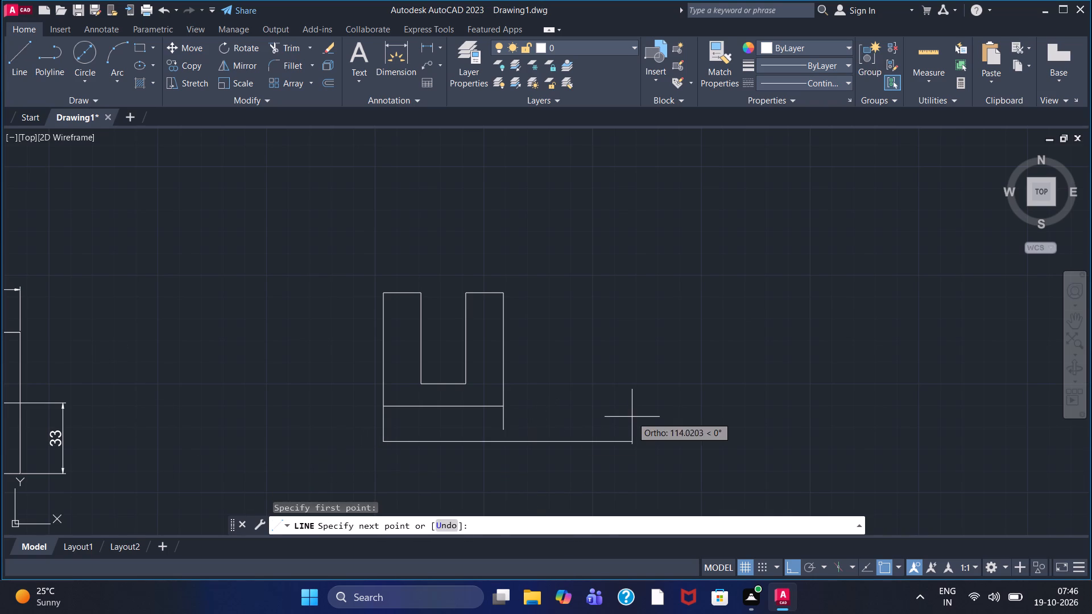
{"action": "left_click", "coordinate": [565, 425]}
{"action": "right_click", "coordinate": [564, 425]}
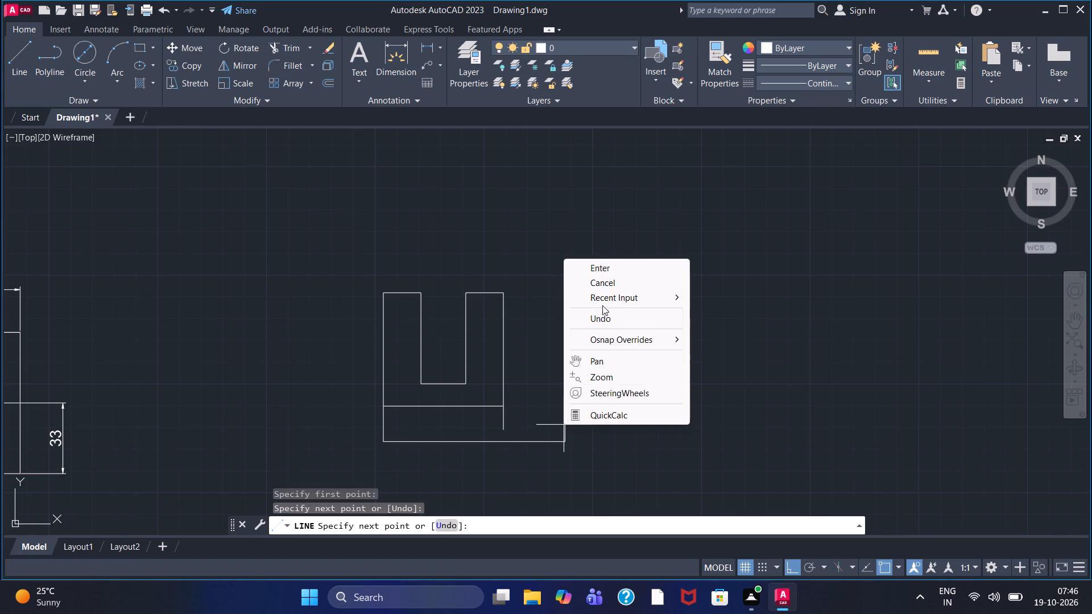
{"action": "left_click", "coordinate": [607, 265]}
Draw a vertical line from the right side's lower end down past the base line.
{"action": "right_click", "coordinate": [569, 275]}
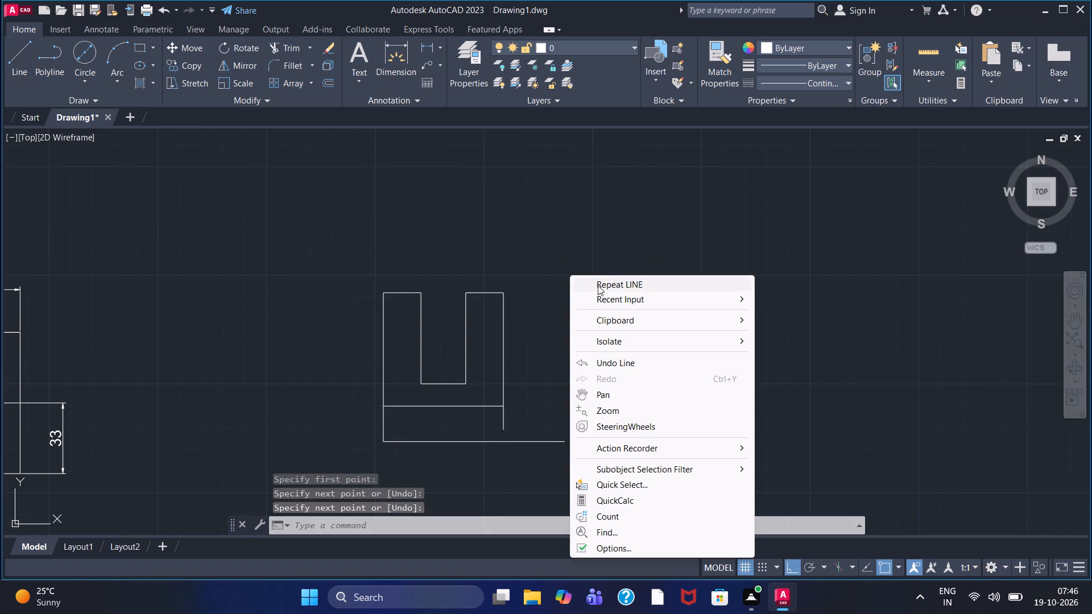
{"action": "left_click", "coordinate": [598, 285]}
{"action": "left_click", "coordinate": [504, 431]}
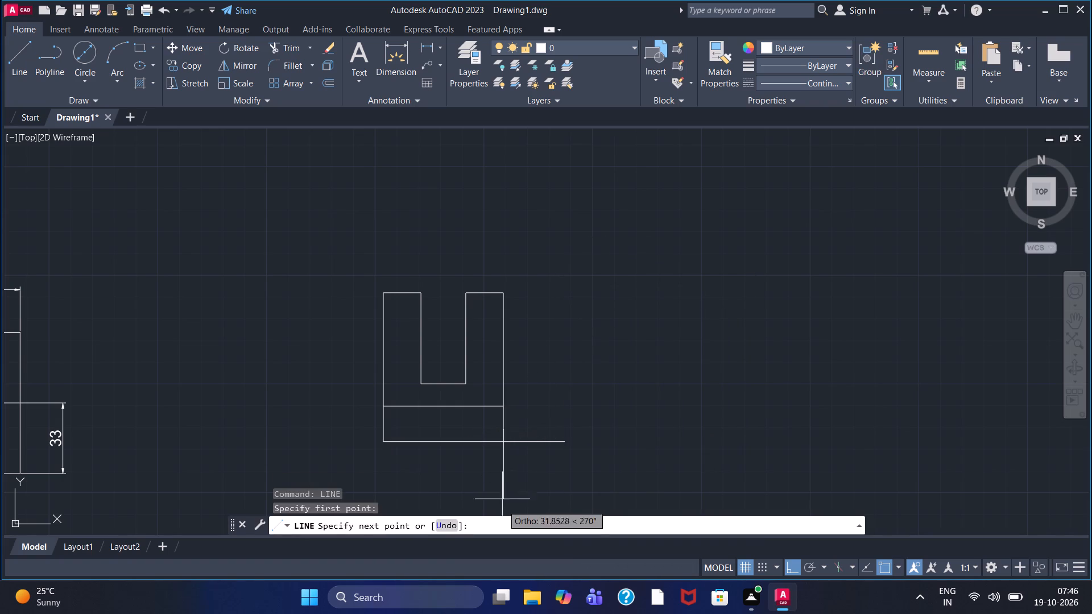
{"action": "left_click", "coordinate": [501, 489]}
{"action": "right_click", "coordinate": [500, 488]}
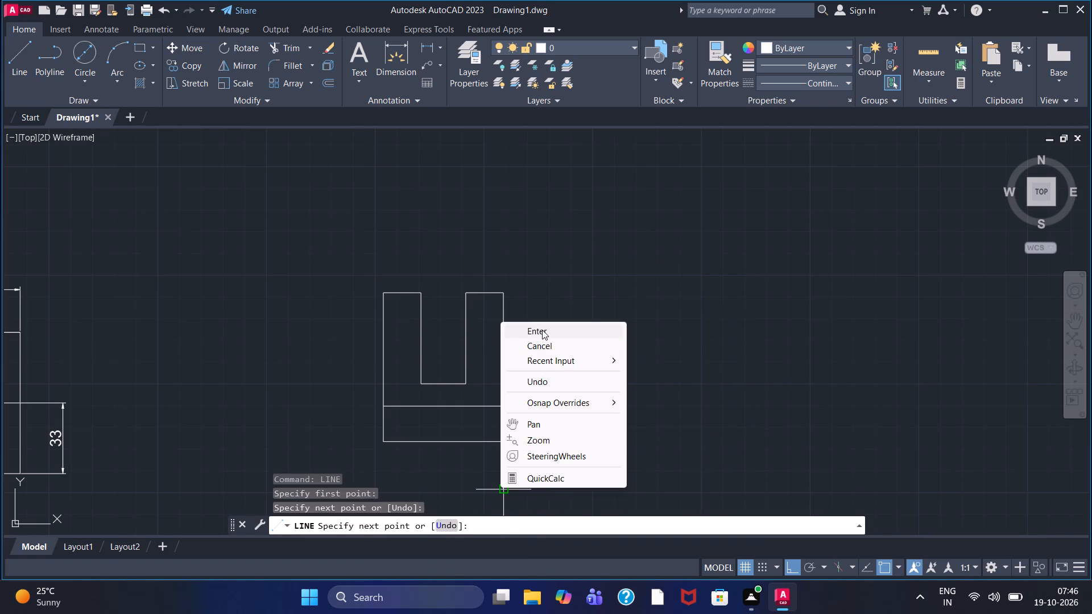
{"action": "left_click", "coordinate": [542, 330]}
Trim the right side below the base line and the base line's portion beyond the right side.
{"action": "middle_click_drag", "start_coordinate": [557, 339], "coordinate": [535, 271]}
{"action": "scroll", "coordinate": [535, 271], "scroll_direction": "up", "scroll_amount": 1}
{"action": "scroll", "coordinate": [538, 257], "scroll_direction": "down", "scroll_amount": 1}
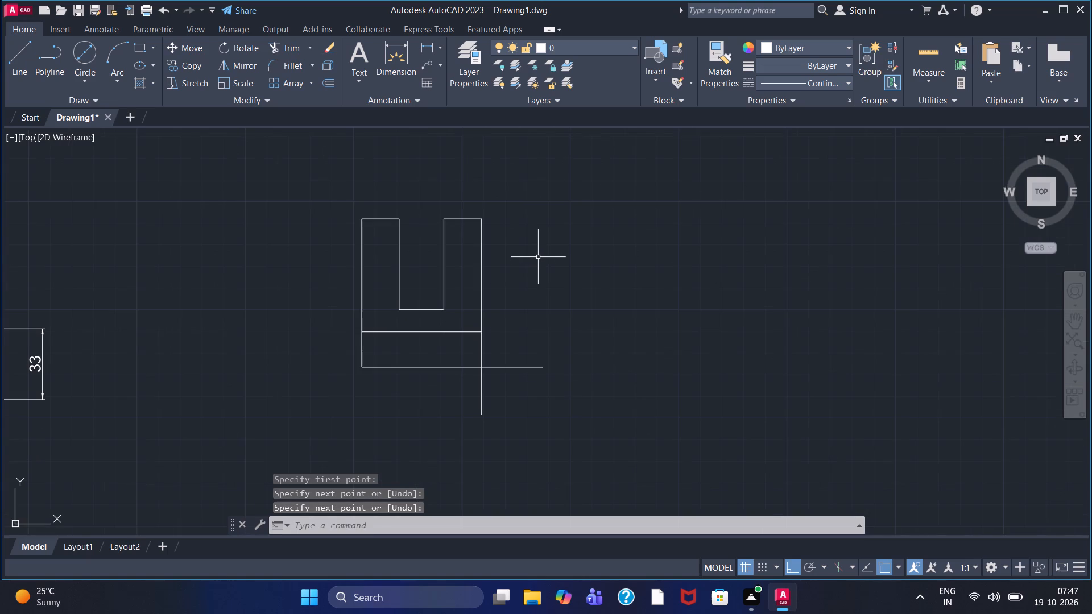
{"action": "middle_click_drag", "start_coordinate": [538, 314], "coordinate": [522, 268]}
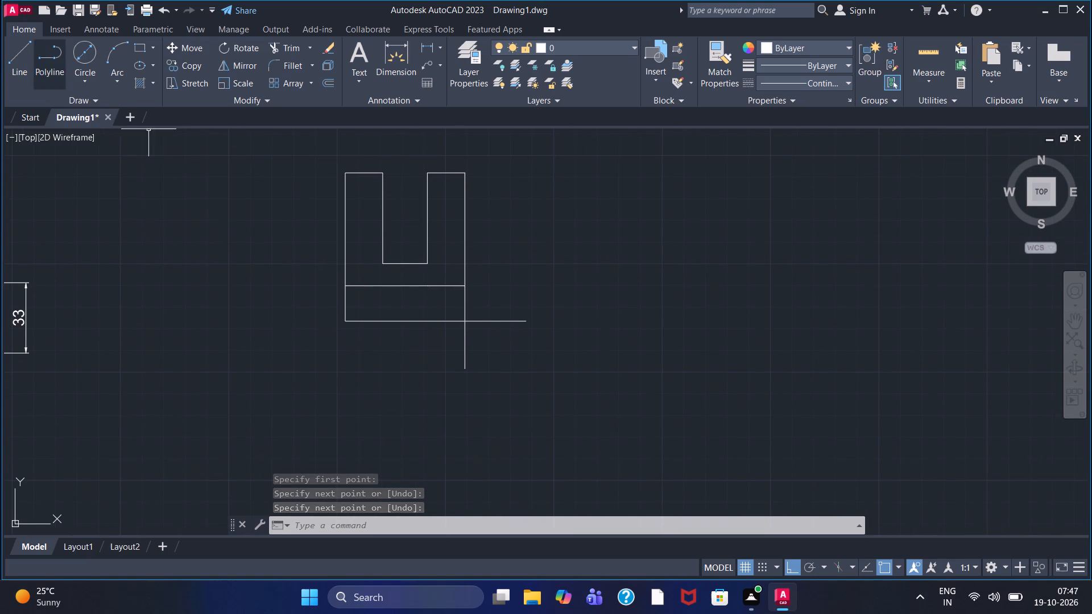
{"action": "left_click", "coordinate": [297, 45]}
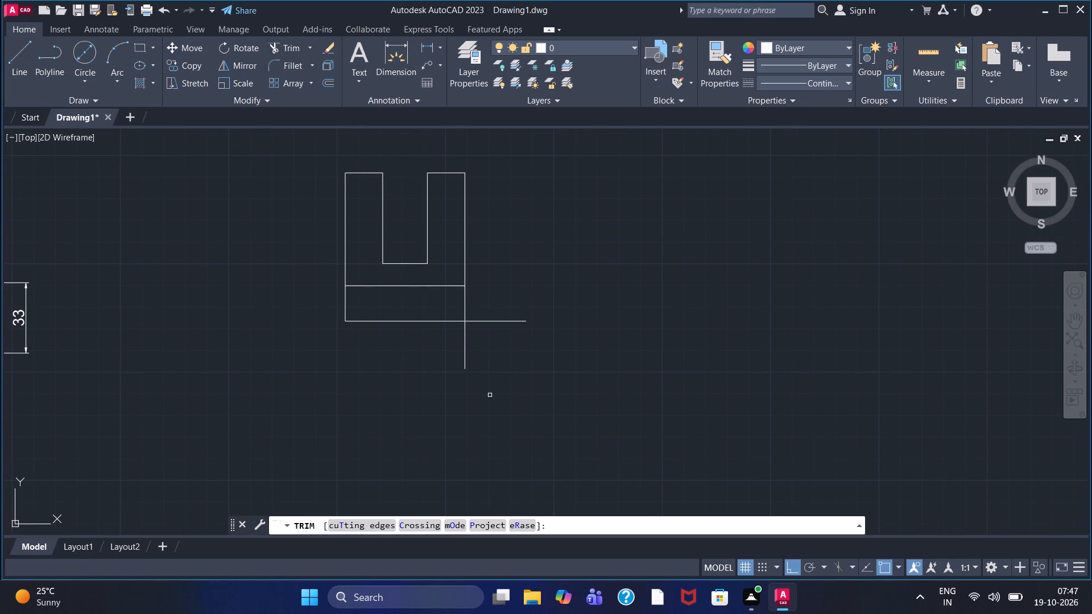
{"action": "left_click", "coordinate": [466, 349]}
{"action": "left_click", "coordinate": [485, 322]}
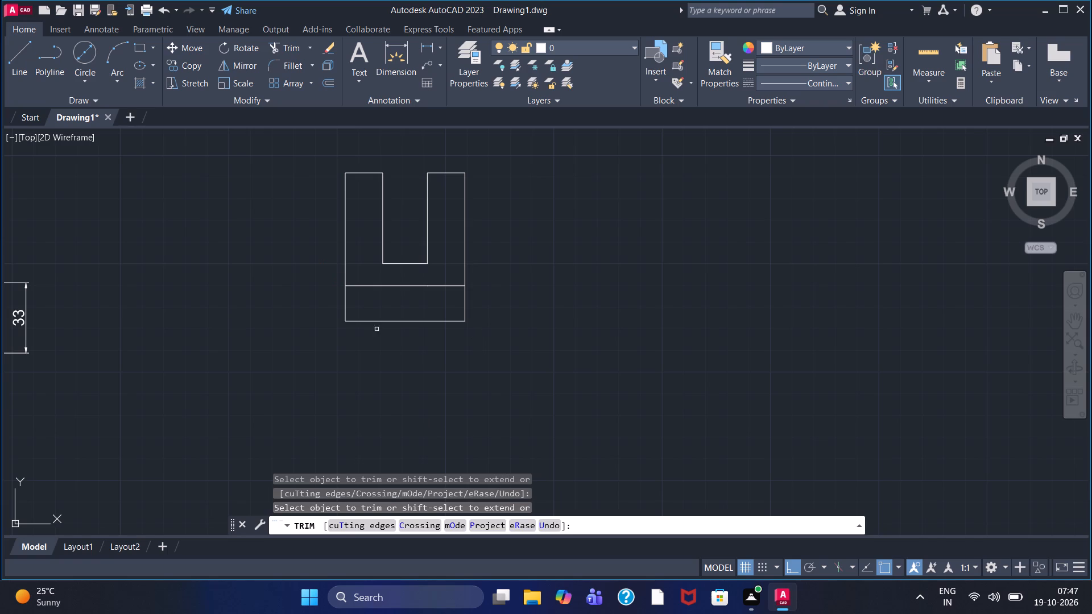
Draw lines from the block's upper left corner, 5 down and horizontally across past the right side.
{"action": "left_click", "coordinate": [18, 64]}
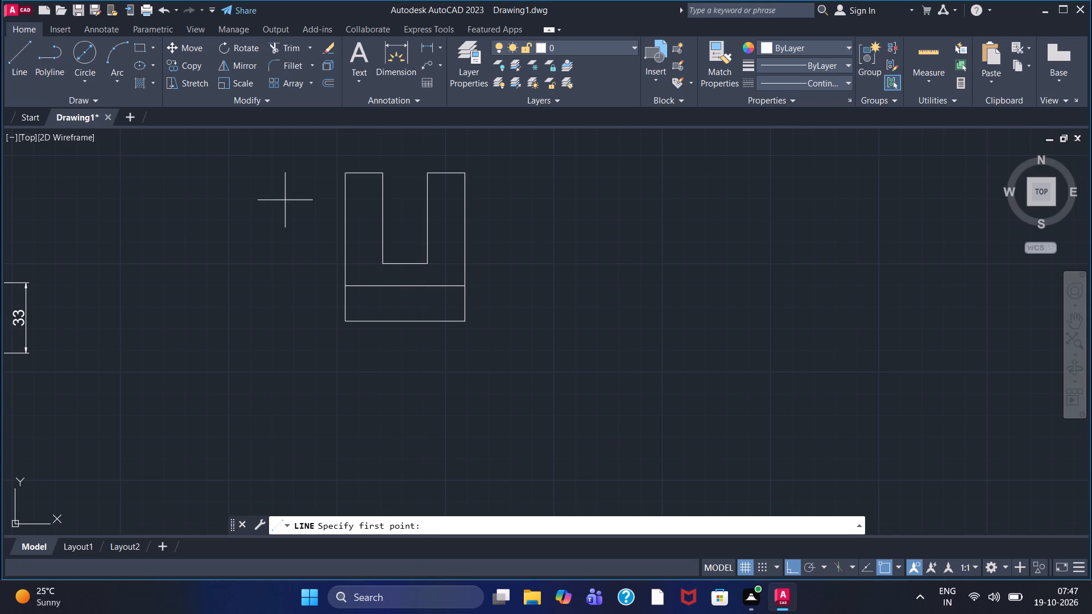
{"action": "left_click", "coordinate": [344, 174]}
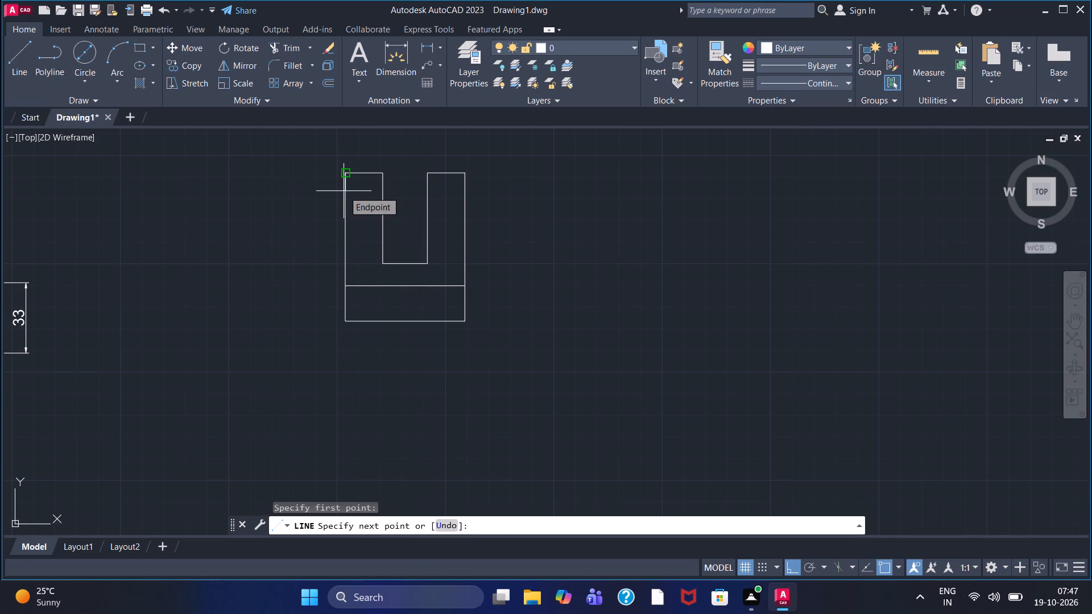
{"action": "key", "text": "5"}
{"action": "key", "text": "Return"}
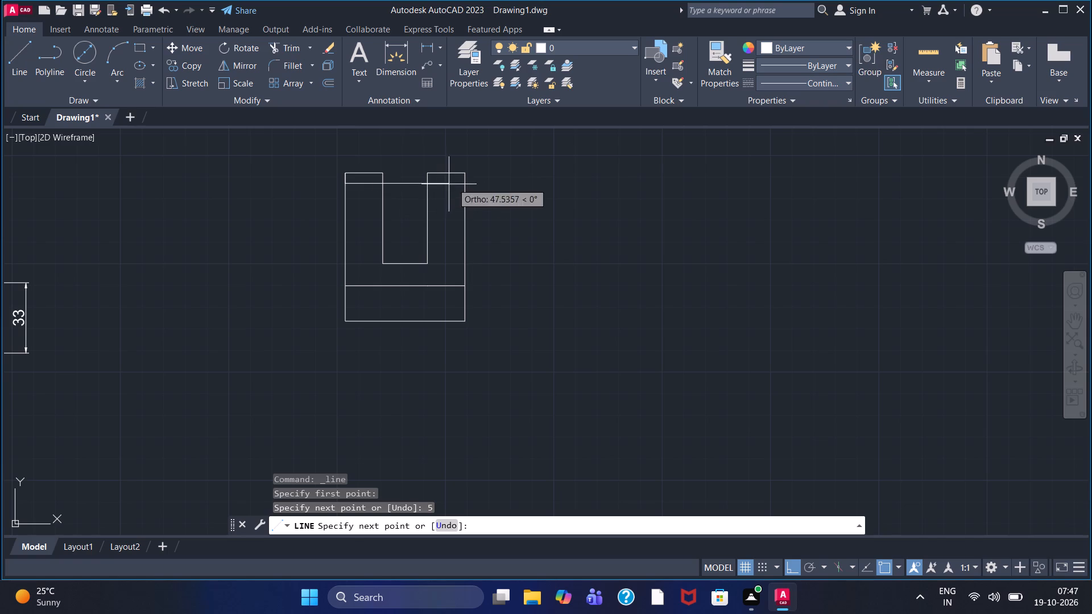
{"action": "left_click", "coordinate": [495, 181]}
{"action": "right_click", "coordinate": [495, 181]}
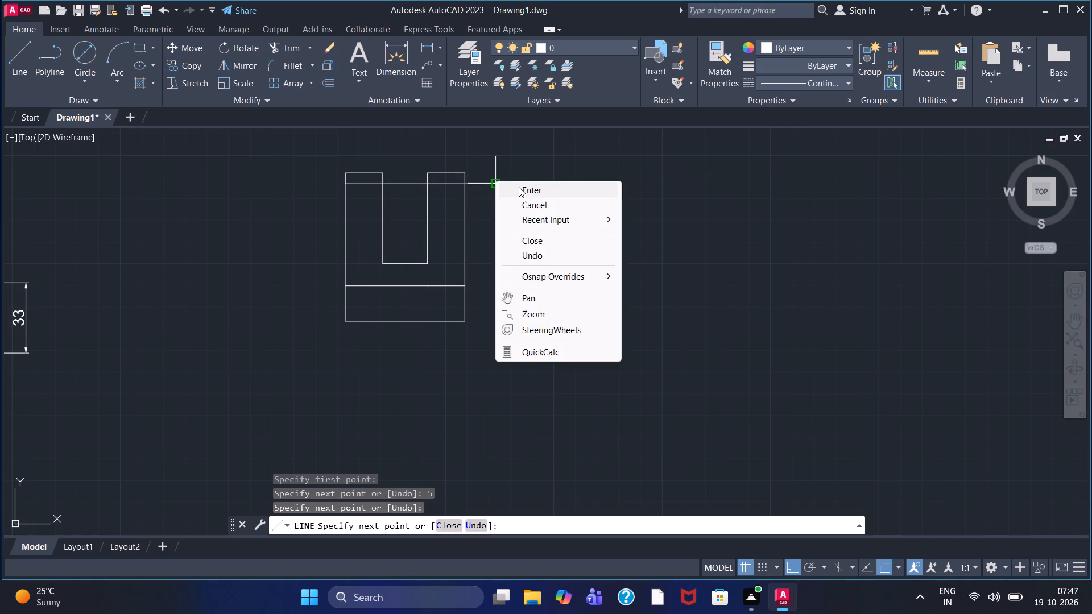
{"action": "left_click", "coordinate": [519, 187]}
Set the current linetype to the dashed ACAD_ISO02W100.
{"action": "left_click", "coordinate": [809, 78]}
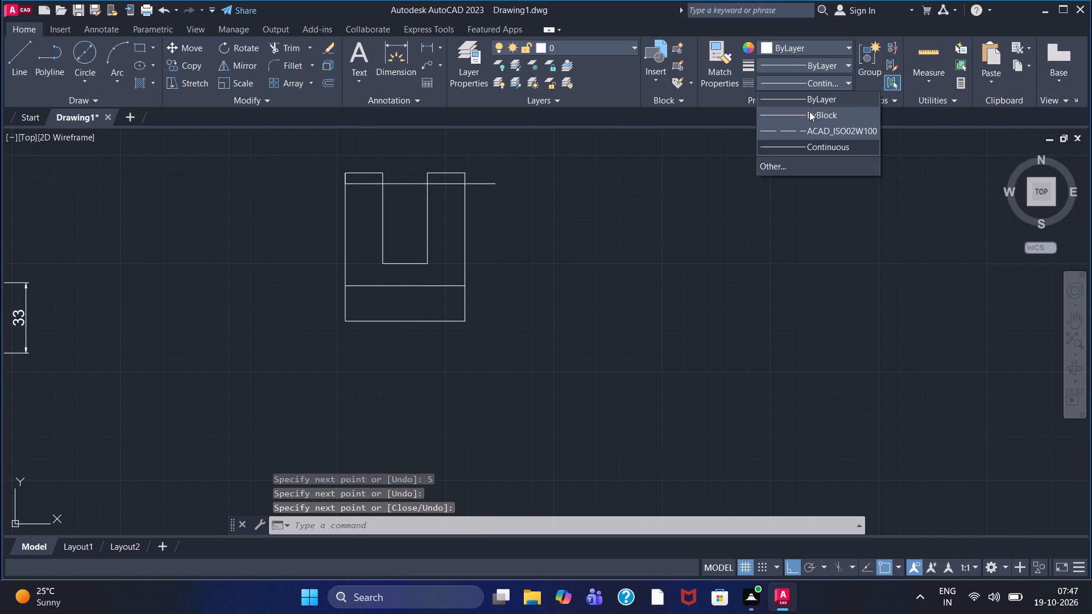
{"action": "left_click", "coordinate": [811, 123]}
{"action": "left_click", "coordinate": [810, 82]}
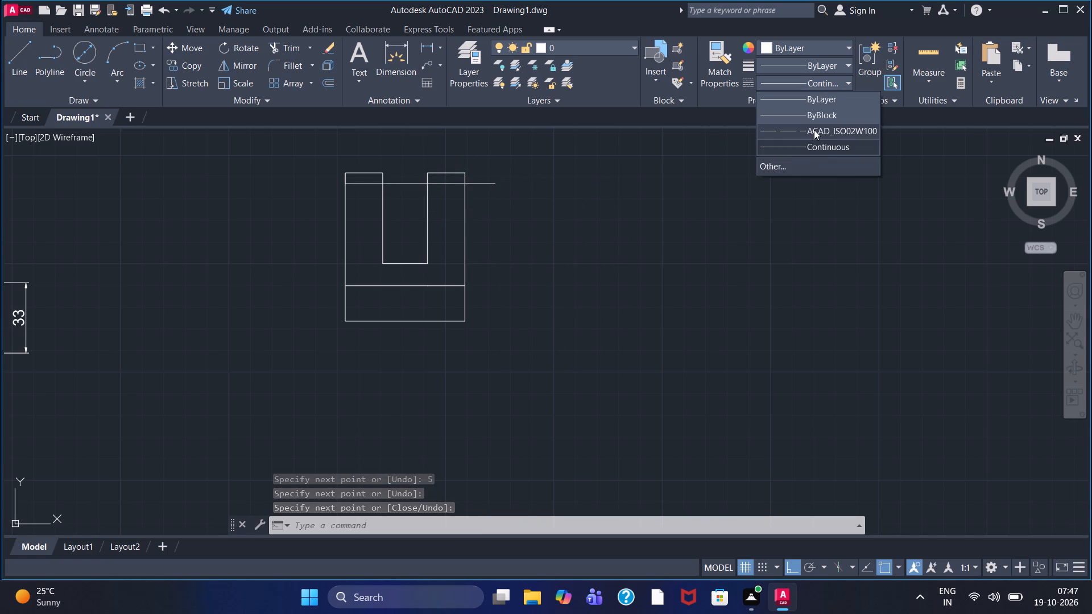
{"action": "left_click", "coordinate": [814, 132]}
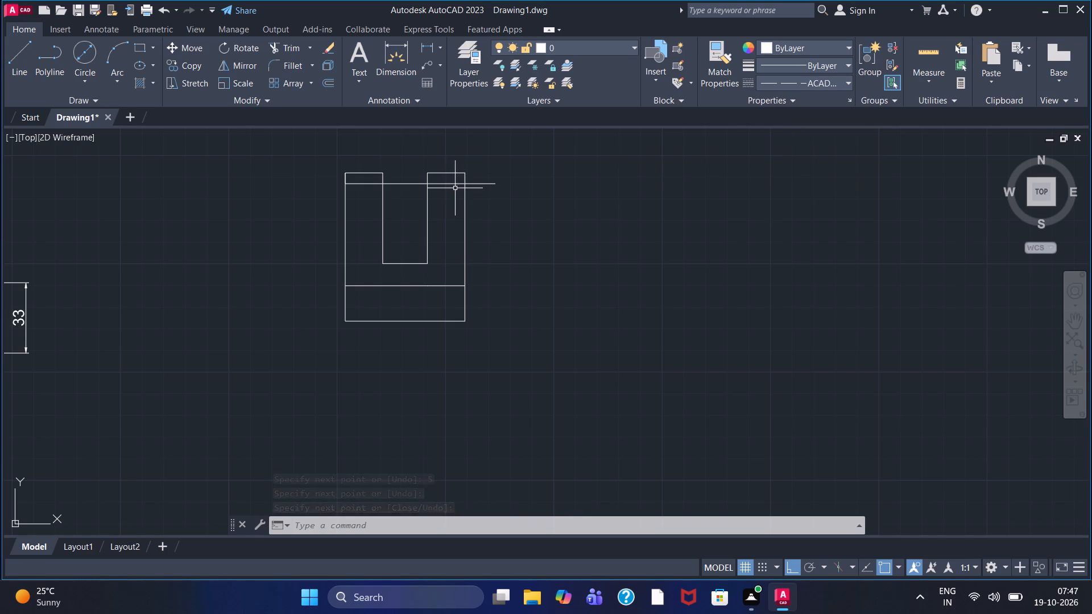
Draw a dashed line from the solid upper line's left end, 5 down and horizontally across past the block's right side.
{"action": "left_click", "coordinate": [26, 73]}
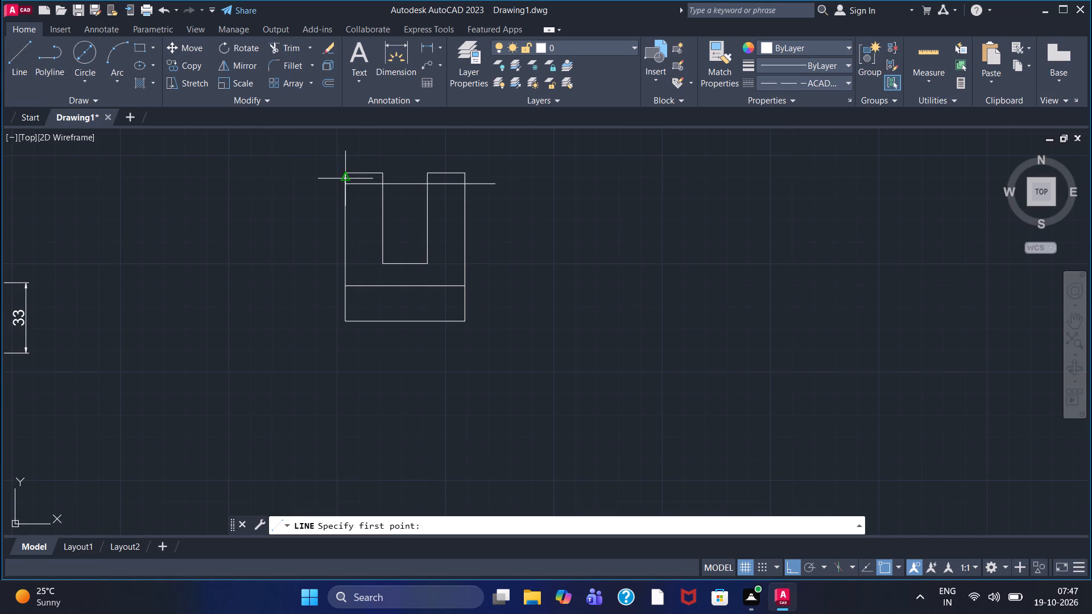
{"action": "left_click", "coordinate": [346, 188]}
{"action": "key", "text": "5"}
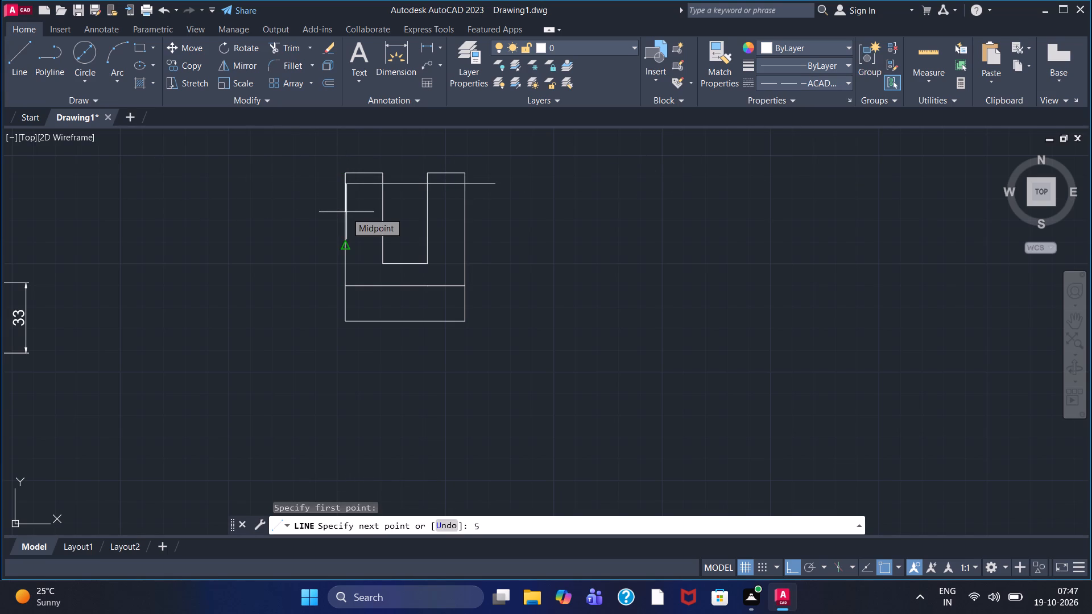
{"action": "key", "text": "Return"}
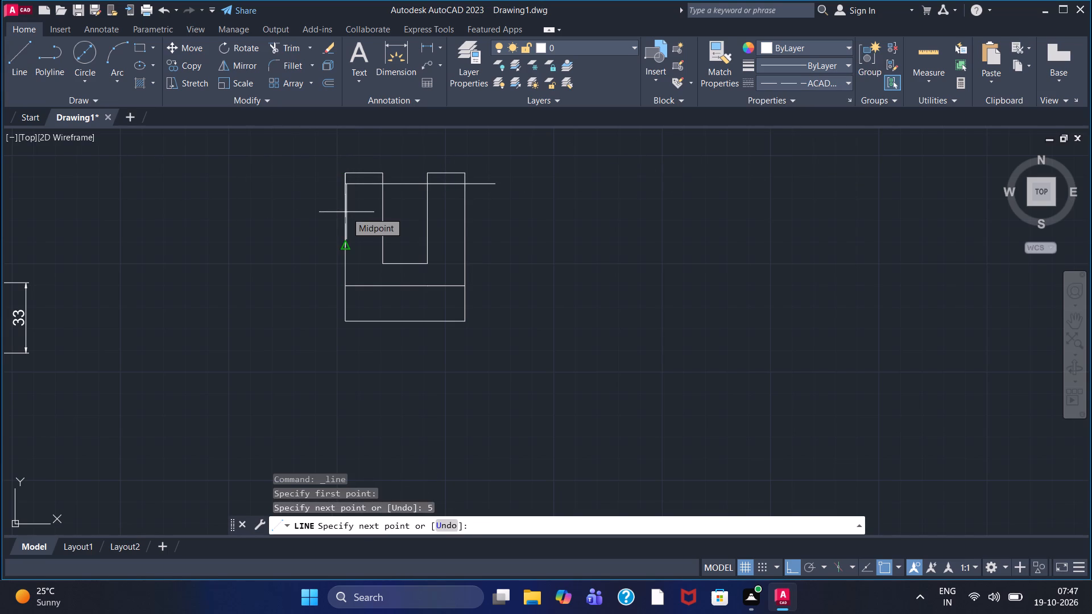
{"action": "left_click", "coordinate": [495, 210]}
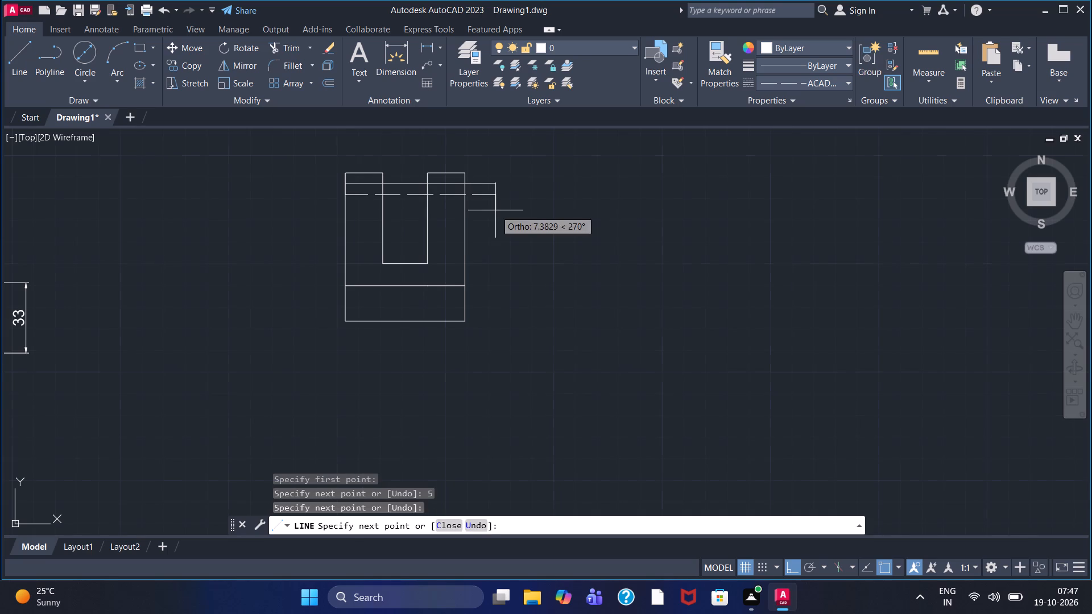
{"action": "right_click", "coordinate": [495, 210]}
{"action": "left_click", "coordinate": [510, 217]}
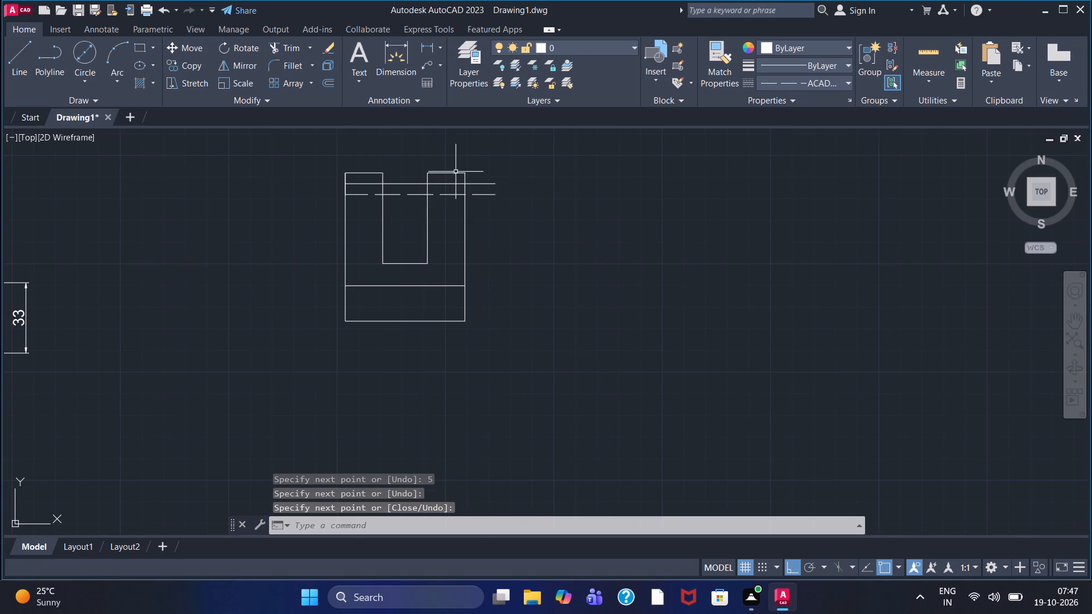
Trim the portions of the solid and dashed upper lines that extend beyond the block's right side.
{"action": "scroll", "coordinate": [456, 172], "scroll_direction": "up", "scroll_amount": 2}
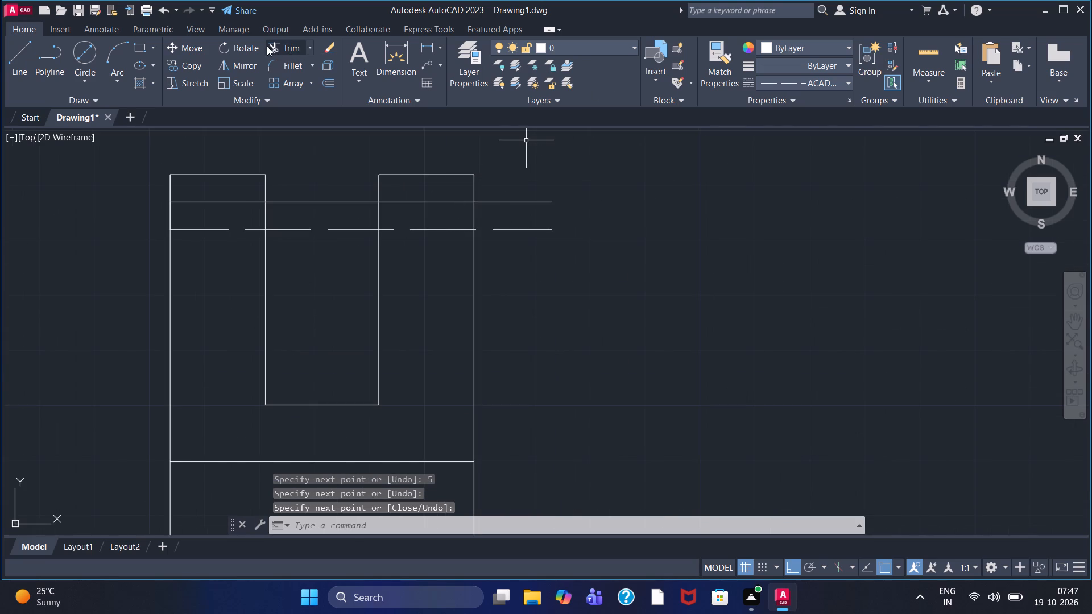
{"action": "left_click", "coordinate": [275, 47]}
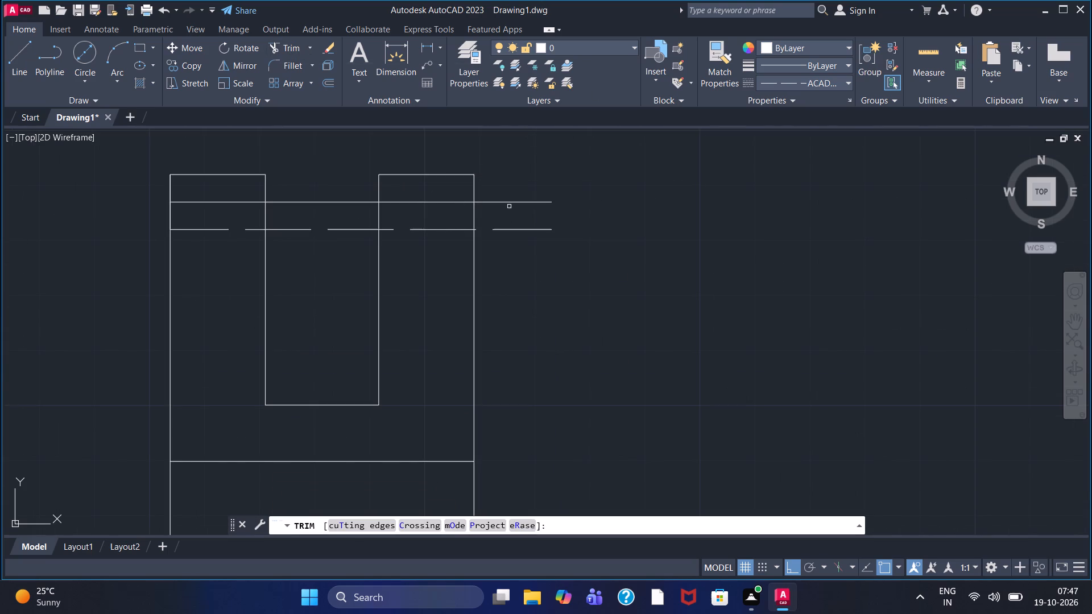
{"action": "double_click", "coordinate": [512, 202]}
{"action": "left_click", "coordinate": [518, 231]}
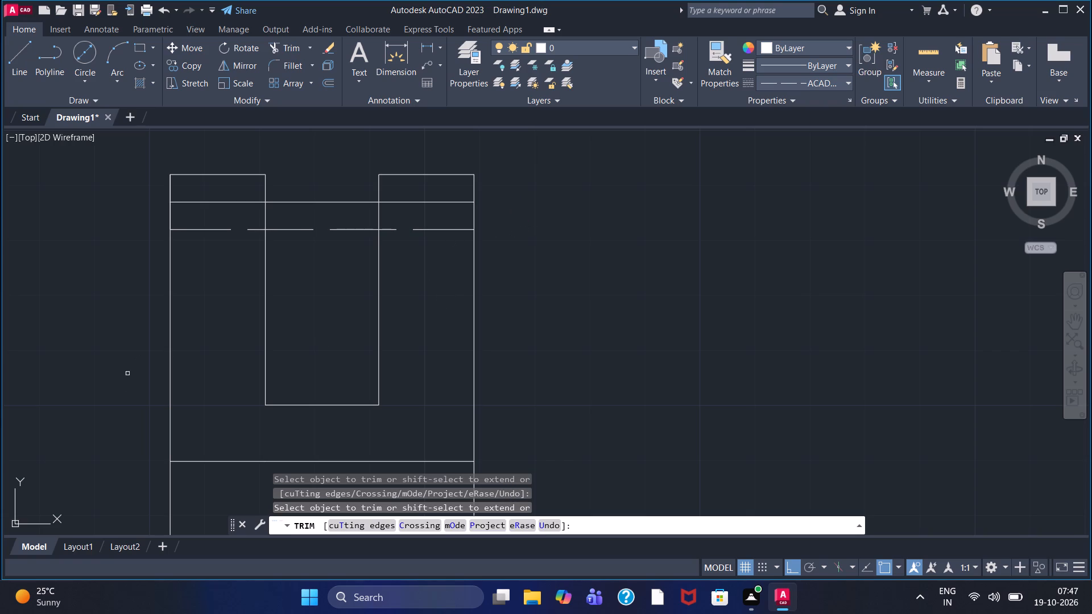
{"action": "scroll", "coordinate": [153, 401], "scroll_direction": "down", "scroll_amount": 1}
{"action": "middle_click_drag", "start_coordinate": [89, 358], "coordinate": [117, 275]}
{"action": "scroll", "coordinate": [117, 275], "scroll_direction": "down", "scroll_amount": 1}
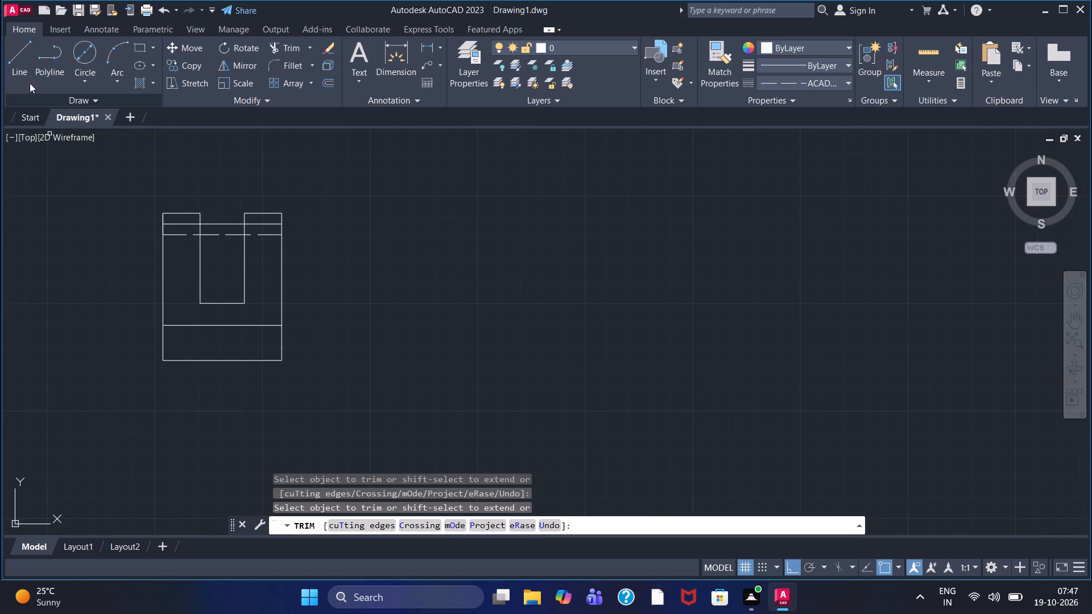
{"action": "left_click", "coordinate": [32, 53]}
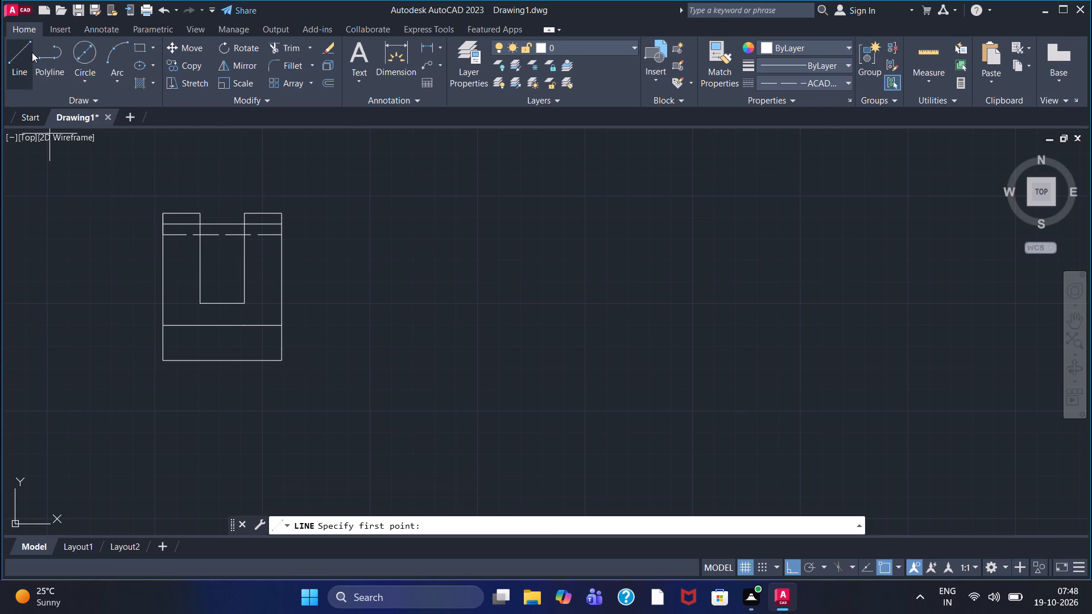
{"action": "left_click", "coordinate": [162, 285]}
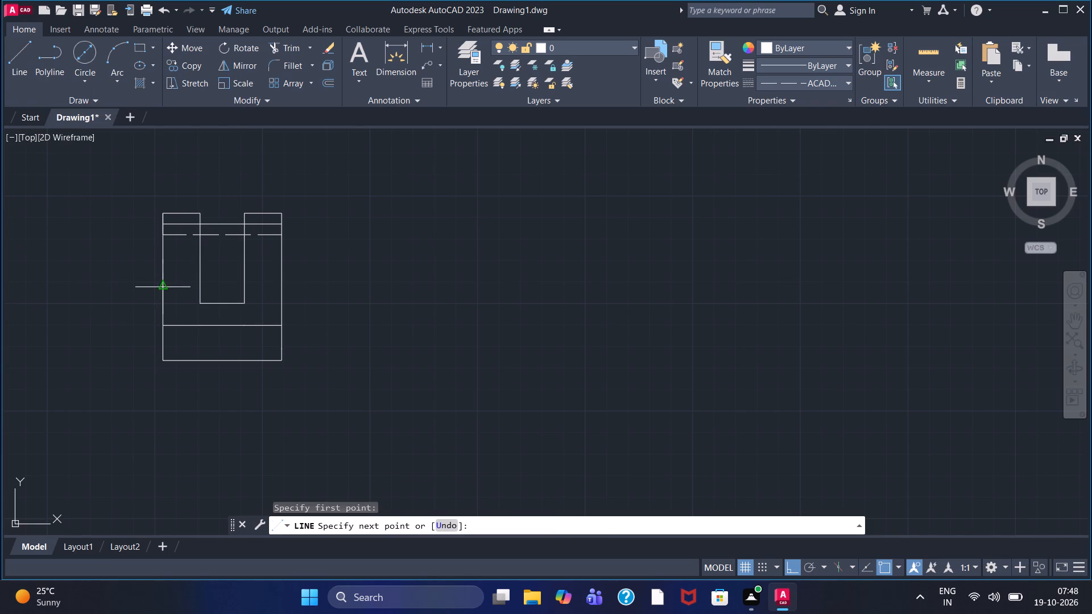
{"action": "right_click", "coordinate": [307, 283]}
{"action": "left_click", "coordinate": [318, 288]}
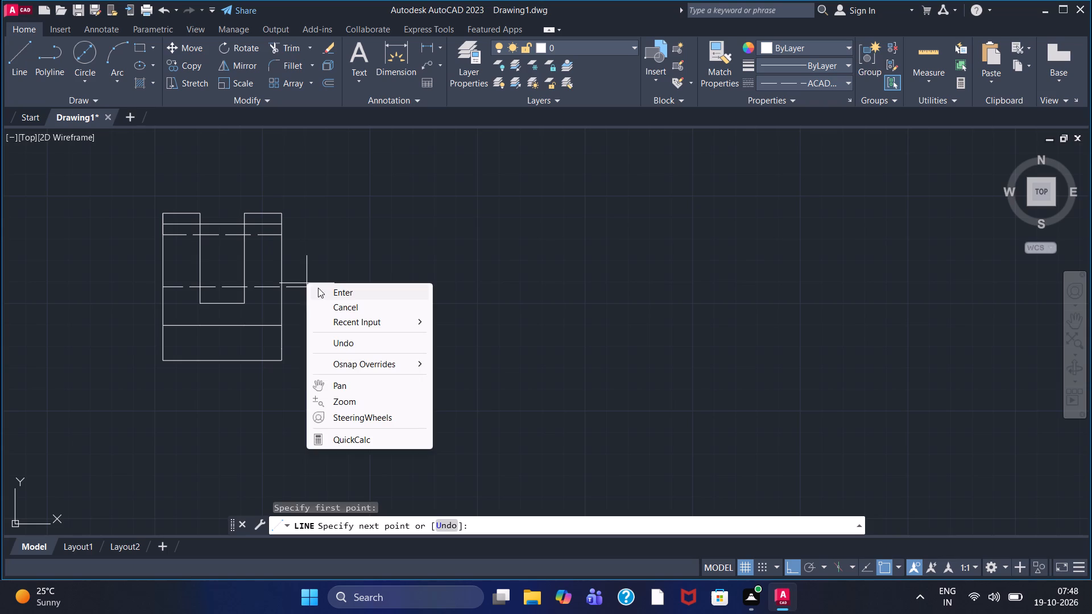
Set the linetype to Continuous and draw a horizontal line from the left side's midpoint across past the block's right side.
{"action": "left_click", "coordinate": [762, 78]}
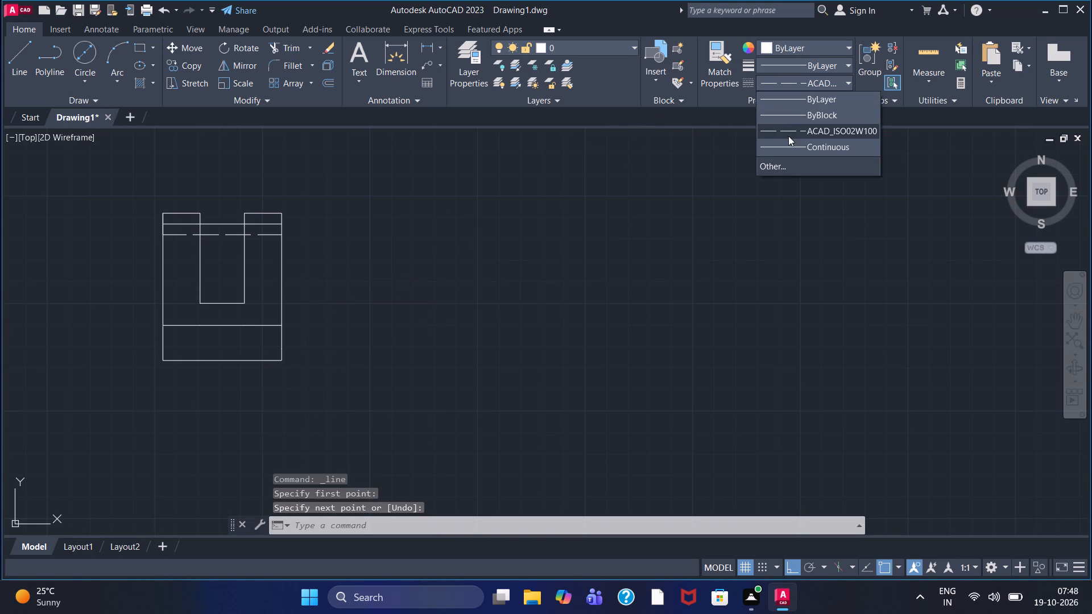
{"action": "left_click", "coordinate": [810, 143]}
{"action": "left_click", "coordinate": [14, 68]}
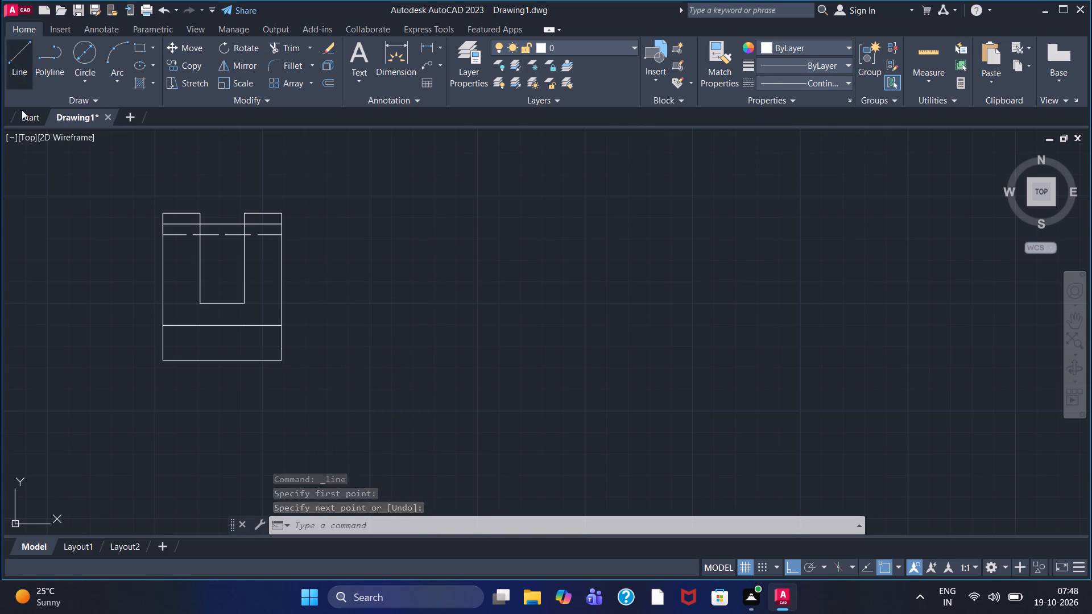
{"action": "left_click", "coordinate": [163, 291]}
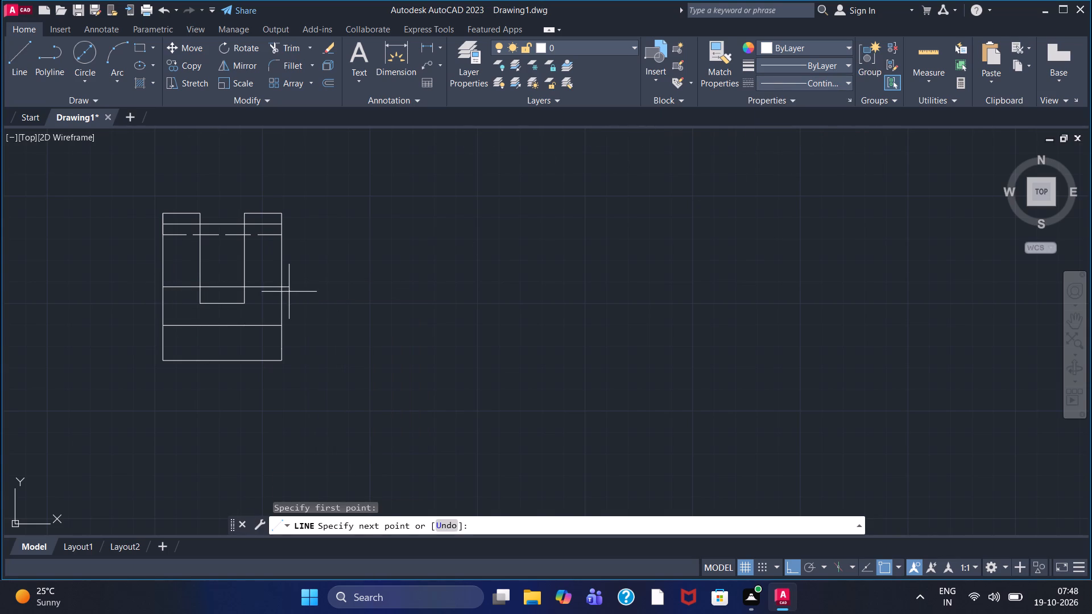
{"action": "left_click", "coordinate": [309, 289]}
{"action": "right_click", "coordinate": [310, 283]}
{"action": "double_click", "coordinate": [330, 287]}
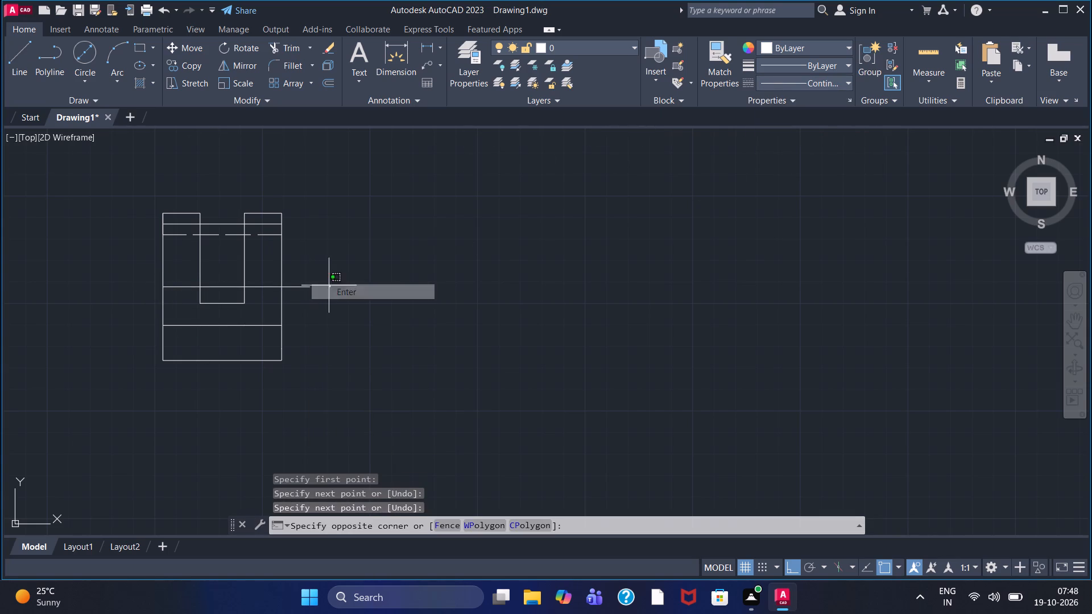
{"action": "right_click", "coordinate": [350, 300]}
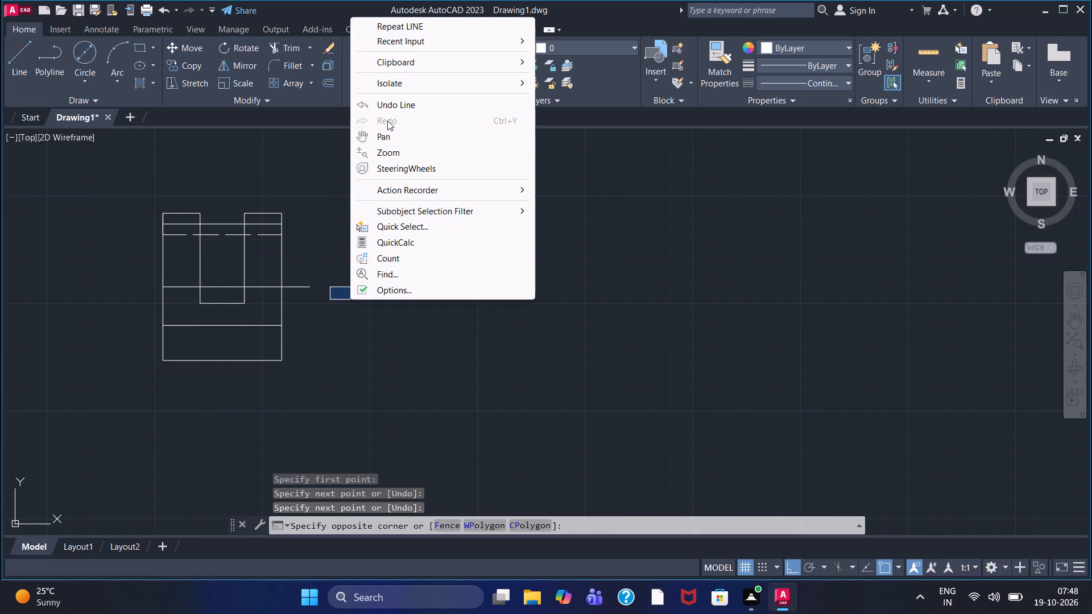
{"action": "key", "text": "Escape"}
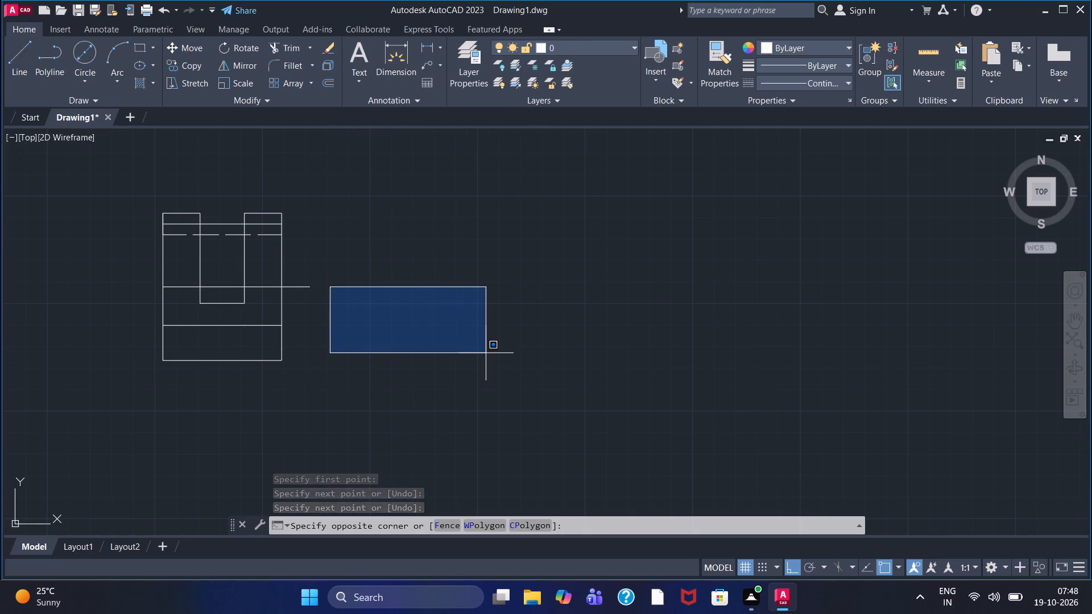
{"action": "key", "text": "Escape"}
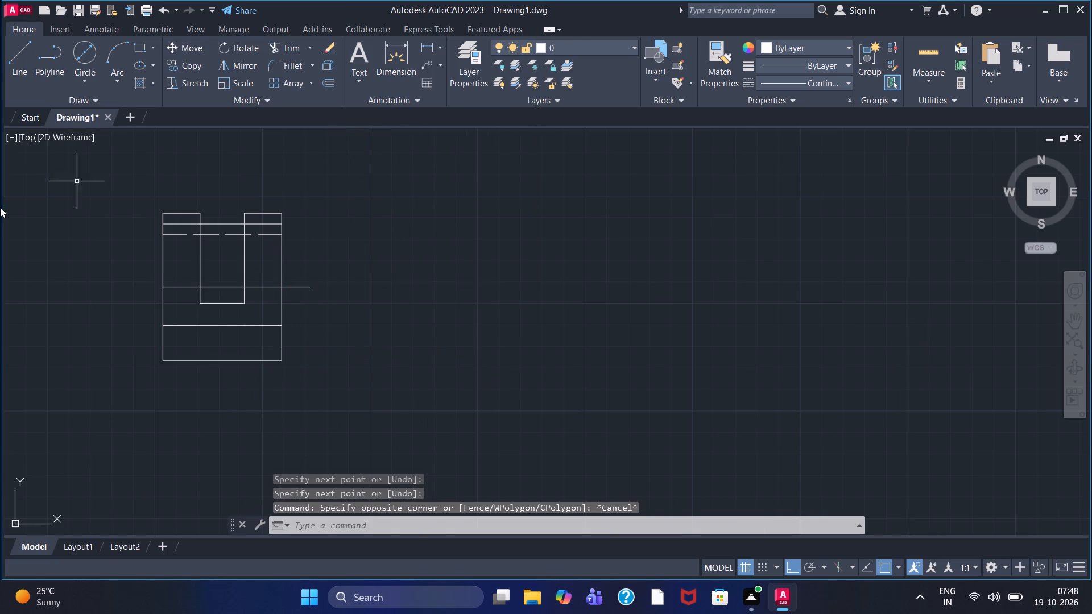
Trim the mid-height line's portion beyond the right side and its portion inside the slot.
{"action": "left_click", "coordinate": [281, 47]}
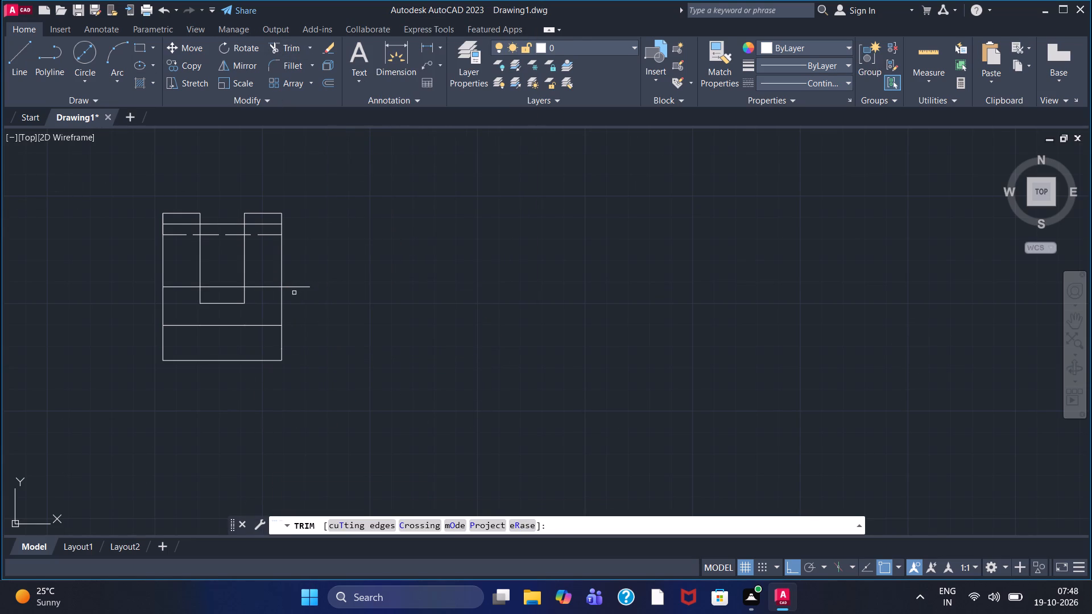
{"action": "left_click", "coordinate": [302, 288]}
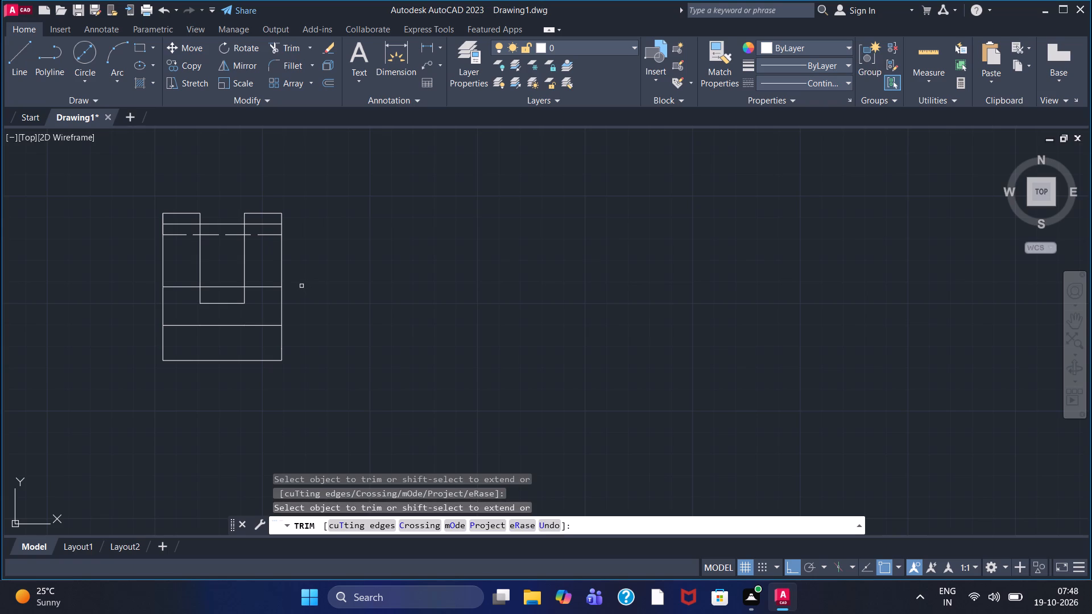
{"action": "left_click", "coordinate": [226, 287]}
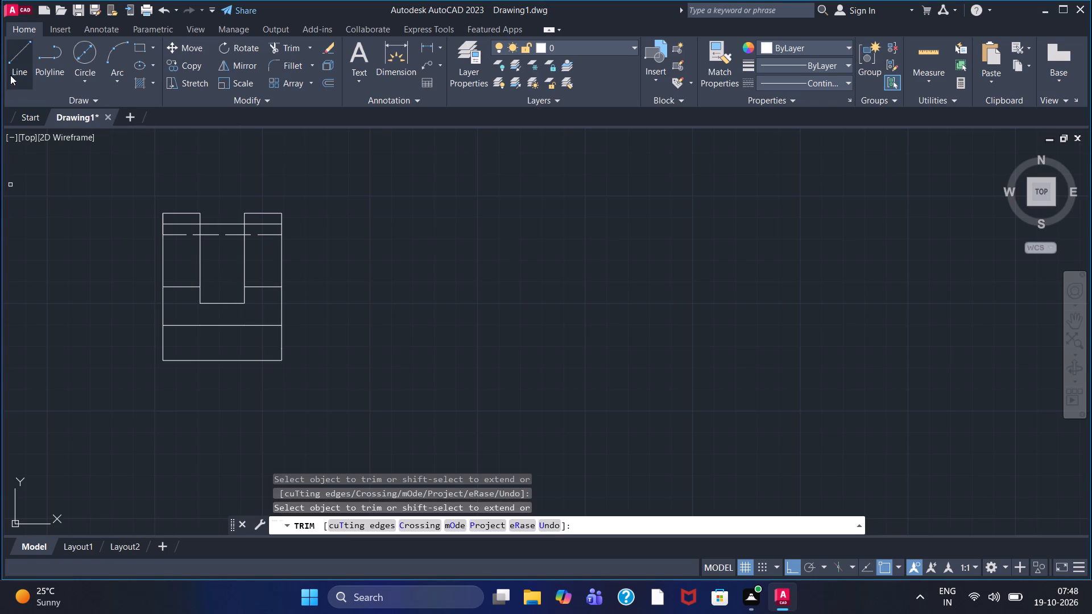
Using linetype ACAD_ISO02W100, draw connected lines from the mid-height line's left end: 2.5 down, across past the right side, 2.5 down, back past the left side.
{"action": "left_click", "coordinate": [792, 80]}
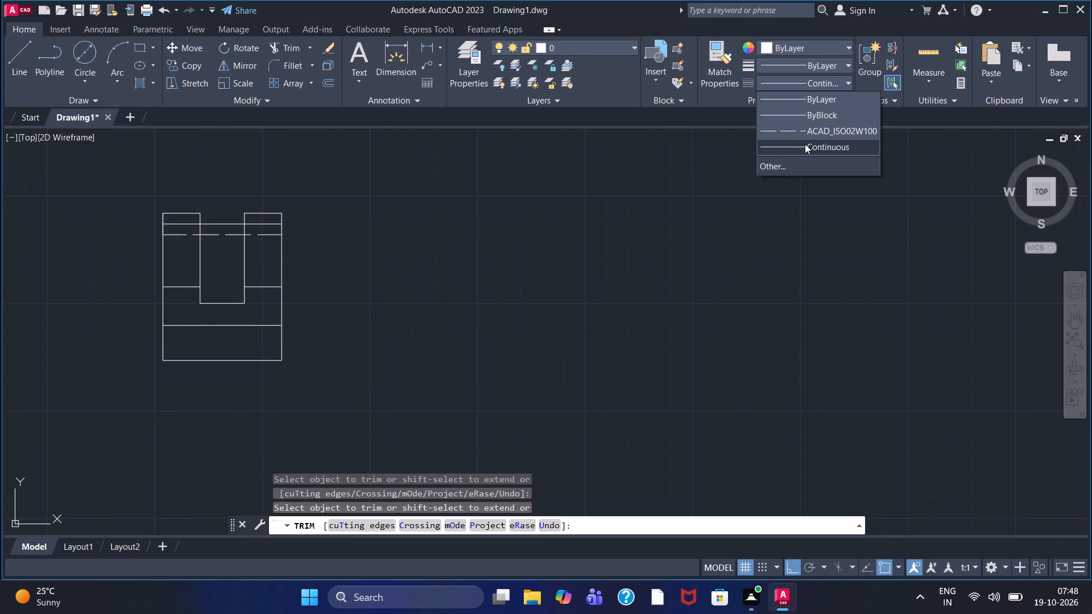
{"action": "left_click", "coordinate": [807, 131]}
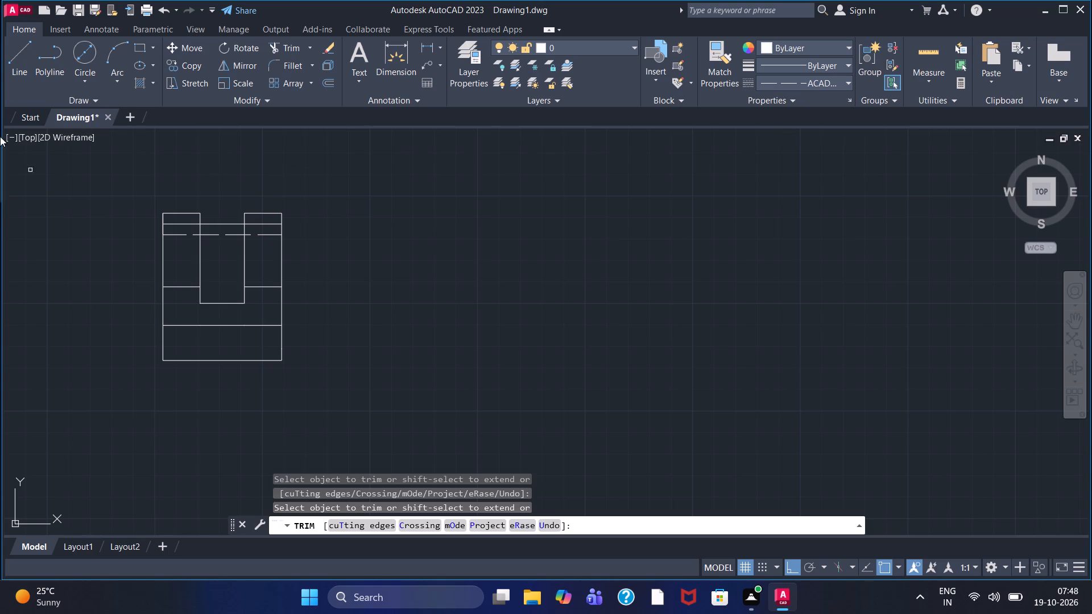
{"action": "left_click", "coordinate": [10, 68]}
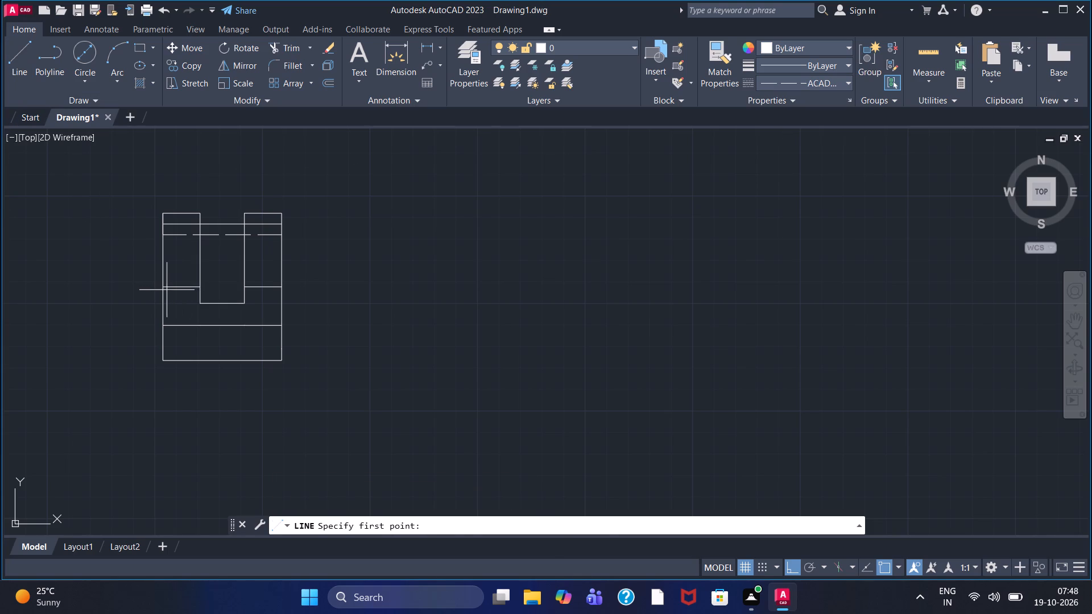
{"action": "left_click", "coordinate": [164, 290]}
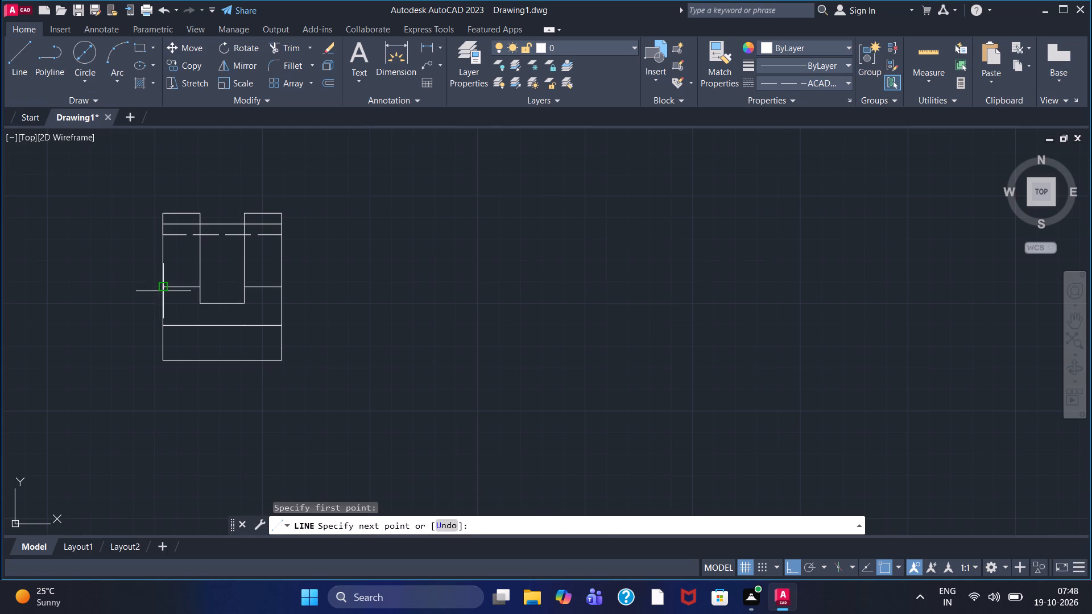
{"action": "type", "text": "2.5"}
{"action": "key", "text": "Return"}
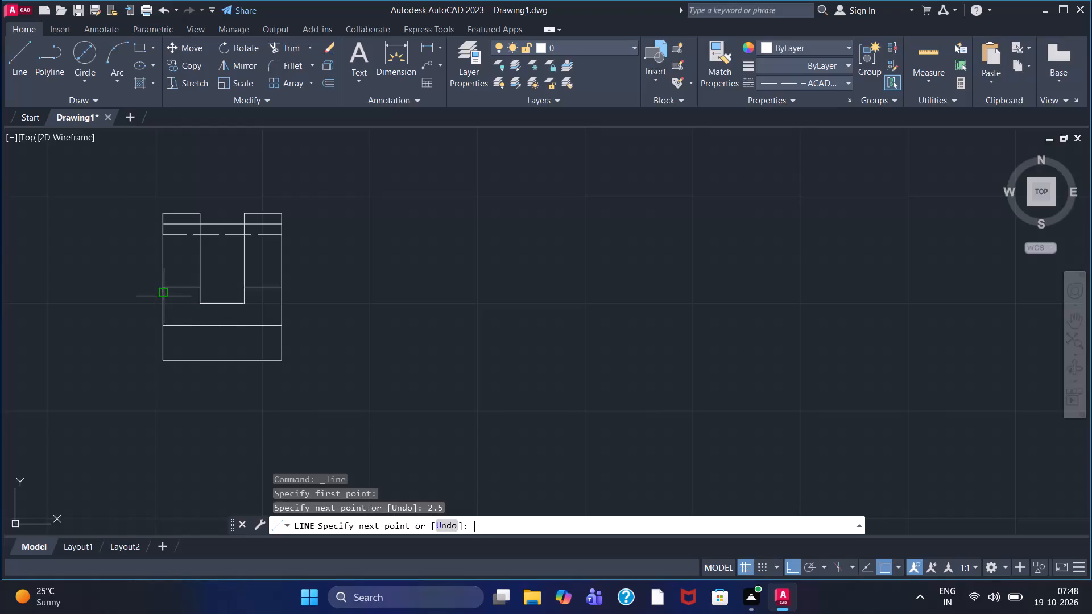
{"action": "left_click", "coordinate": [297, 289]}
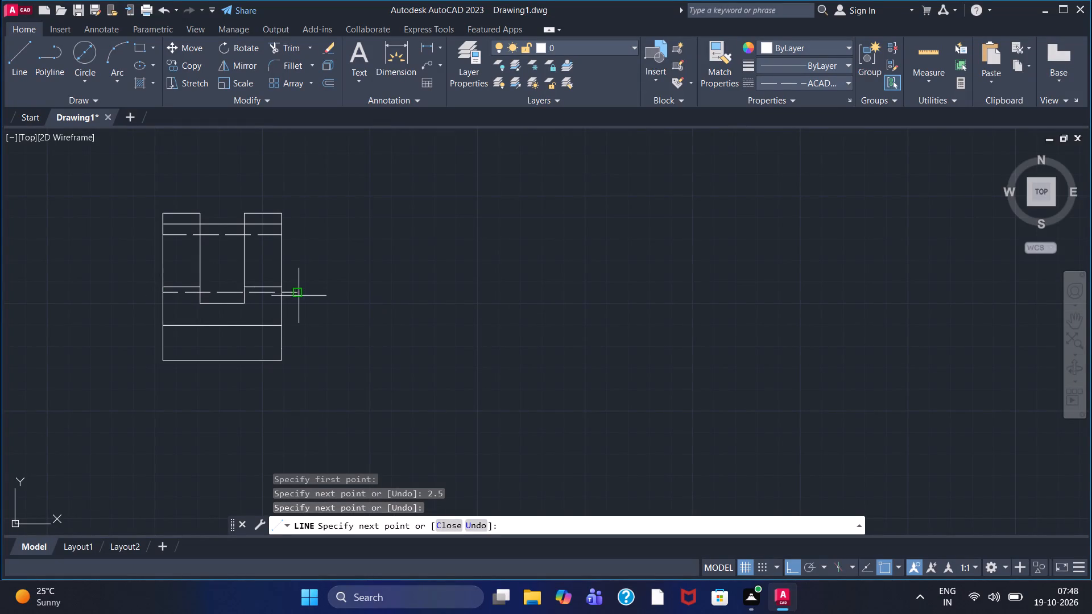
{"action": "type", "text": "2.5"}
{"action": "key", "text": "Return"}
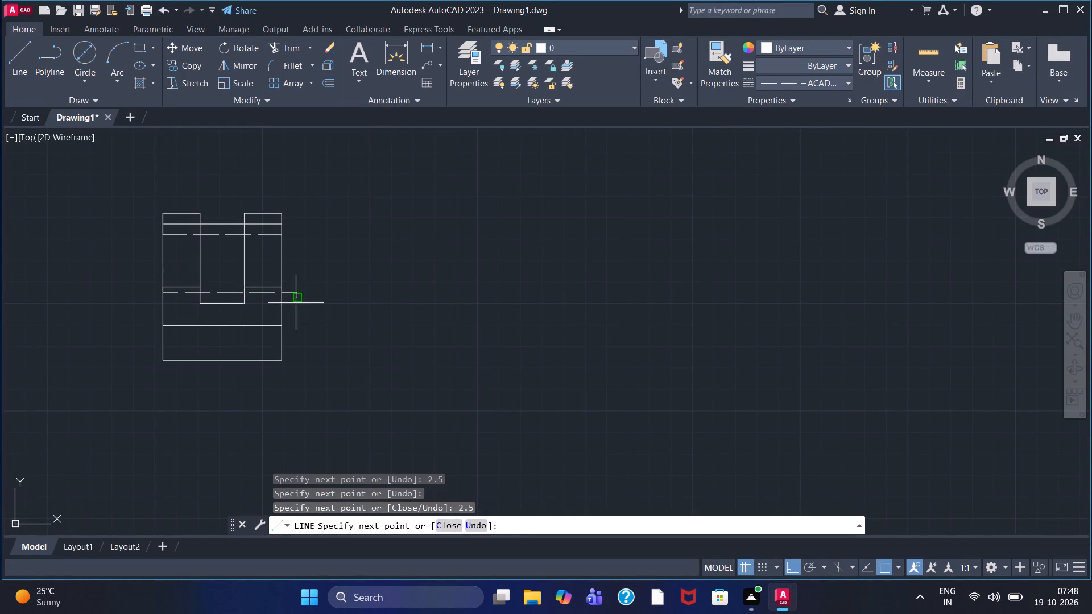
{"action": "left_click", "coordinate": [144, 302]}
{"action": "right_click", "coordinate": [143, 301]}
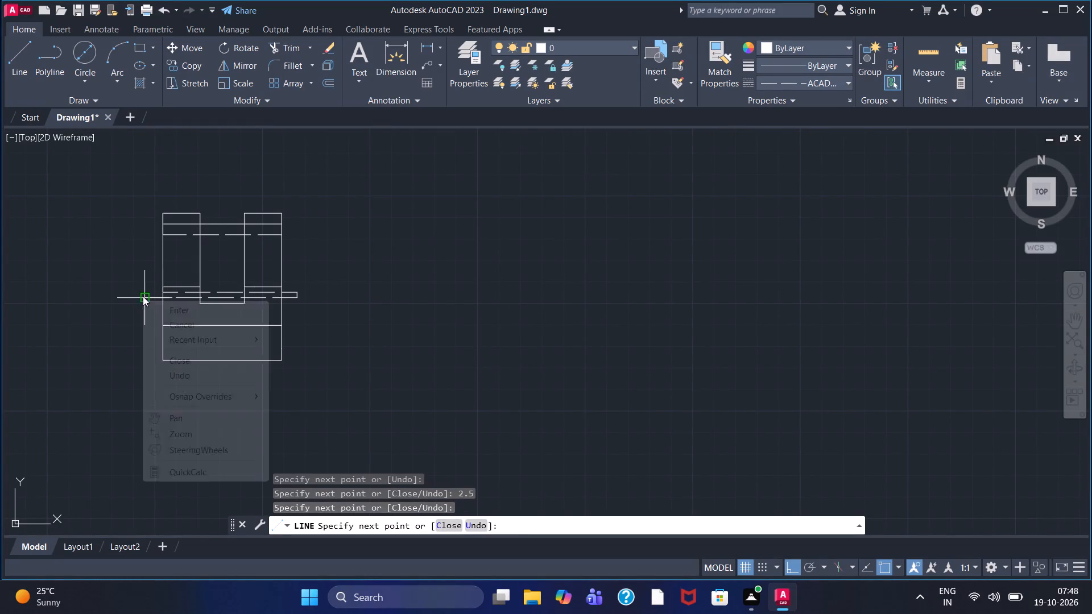
{"action": "left_click", "coordinate": [158, 304]}
Trim the two lower dashed lines' overhangs outside the block and remove the short vertical connector beyond the right side.
{"action": "scroll", "coordinate": [127, 264], "scroll_direction": "up", "scroll_amount": 1}
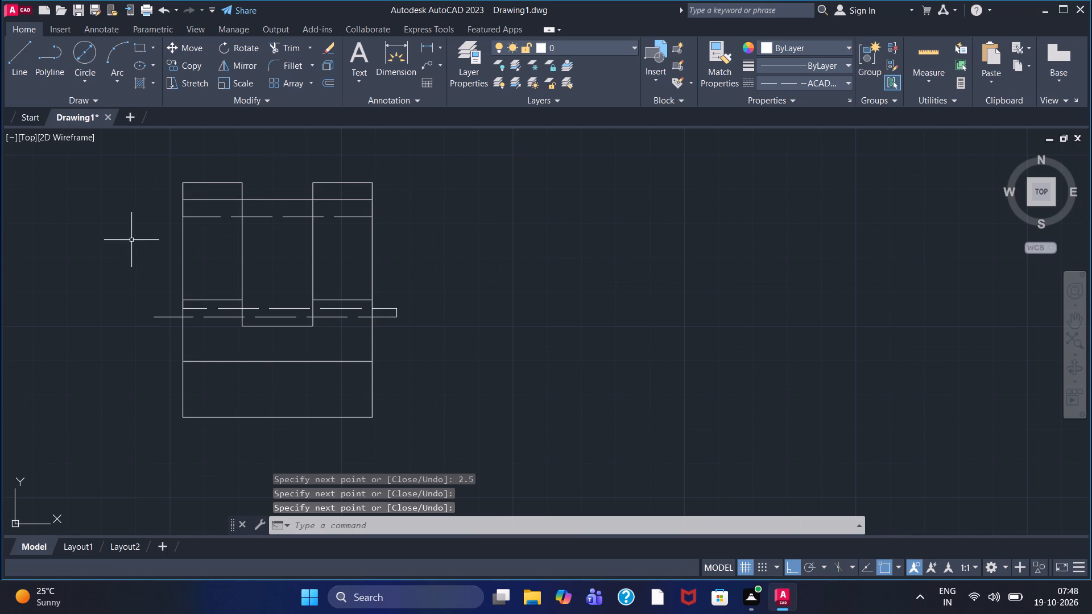
{"action": "left_click", "coordinate": [288, 48]}
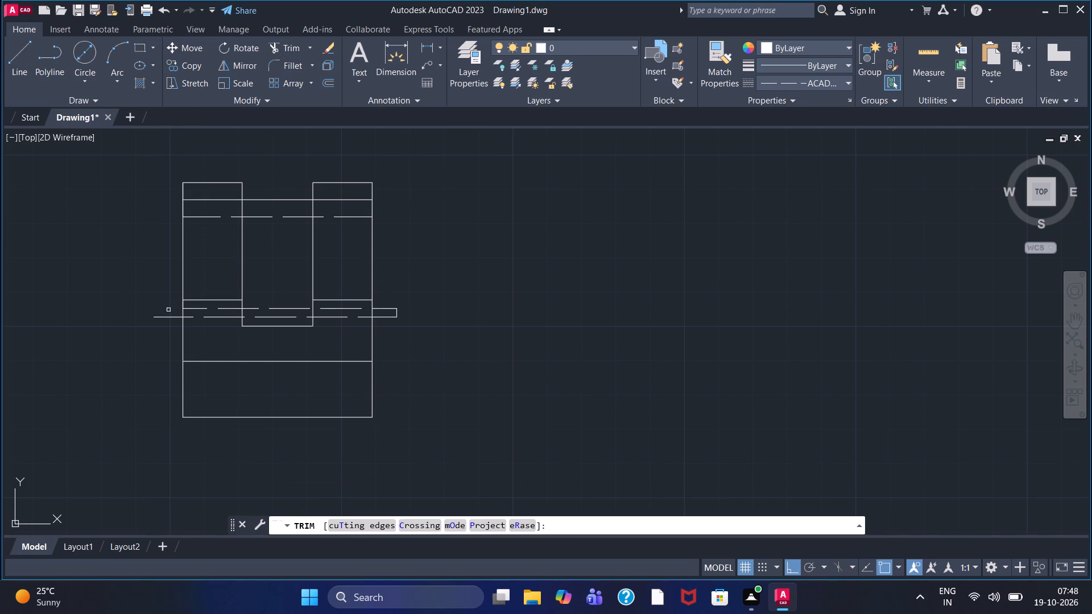
{"action": "left_click", "coordinate": [161, 319]}
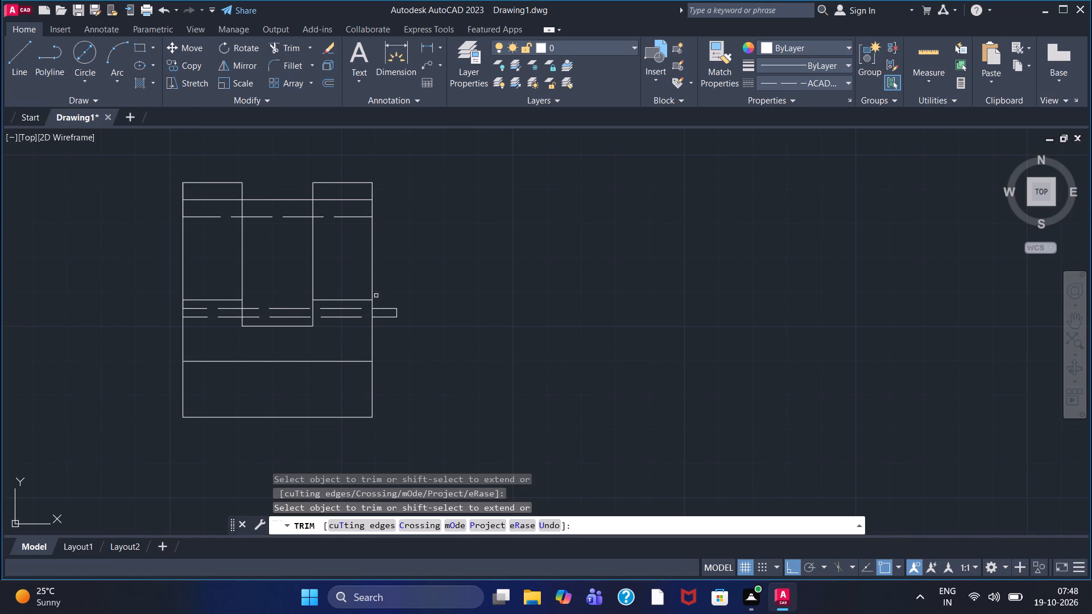
{"action": "left_click", "coordinate": [384, 307]}
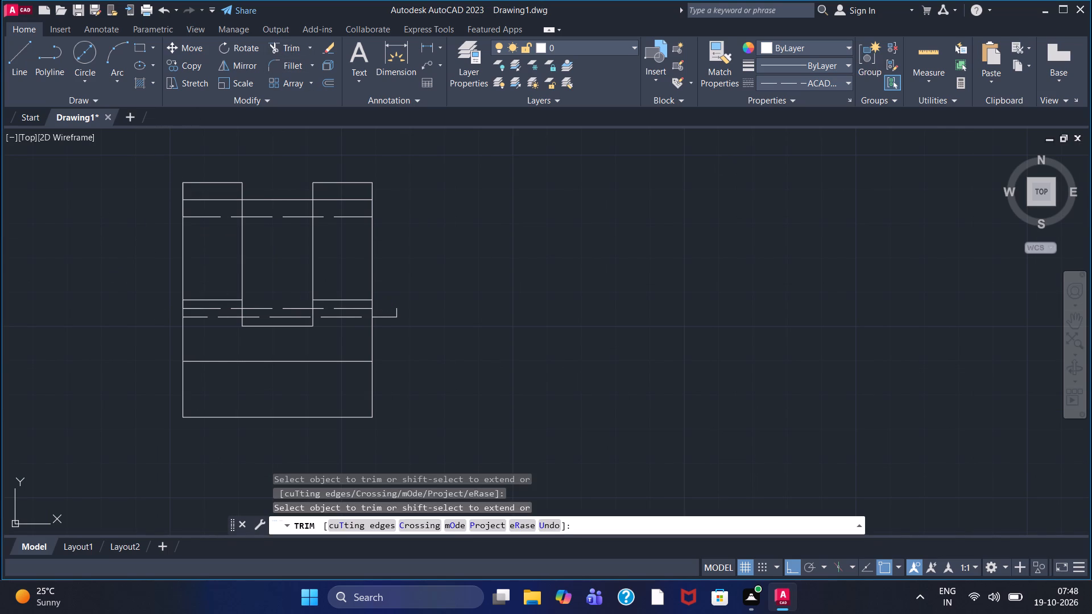
{"action": "double_click", "coordinate": [383, 317]}
{"action": "left_click", "coordinate": [397, 313]}
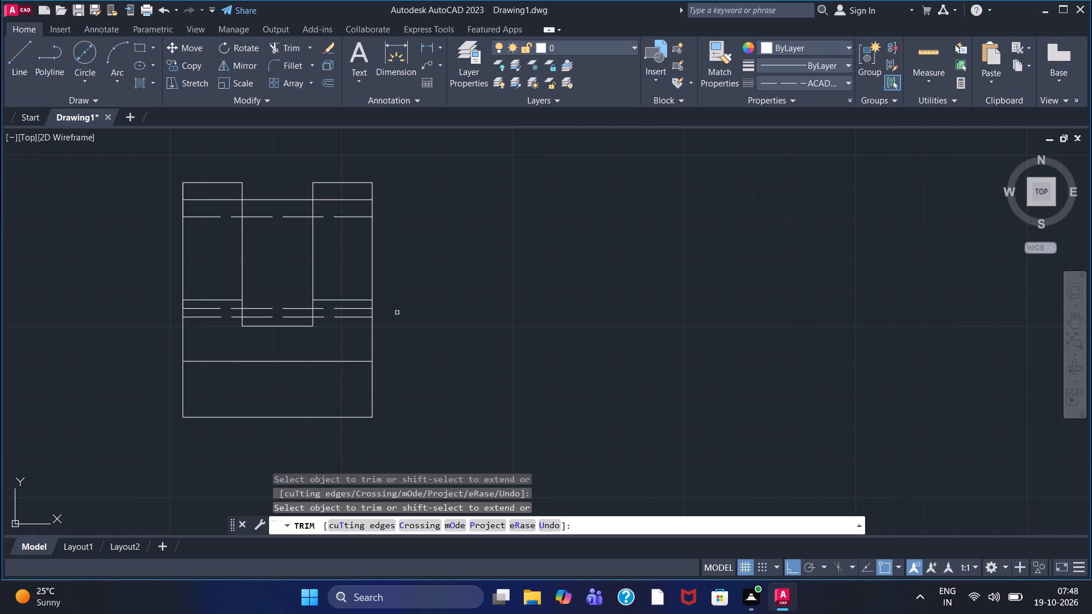
Trim the portions of the two lower dashed lines that lie inside the slot.
{"action": "left_click", "coordinate": [299, 310]}
{"action": "double_click", "coordinate": [298, 318]}
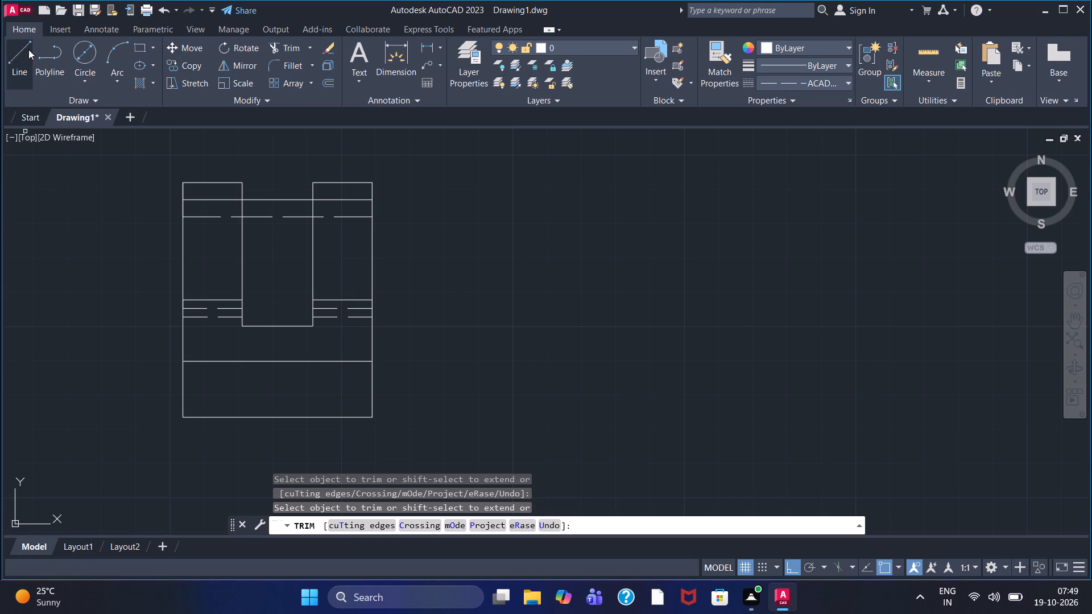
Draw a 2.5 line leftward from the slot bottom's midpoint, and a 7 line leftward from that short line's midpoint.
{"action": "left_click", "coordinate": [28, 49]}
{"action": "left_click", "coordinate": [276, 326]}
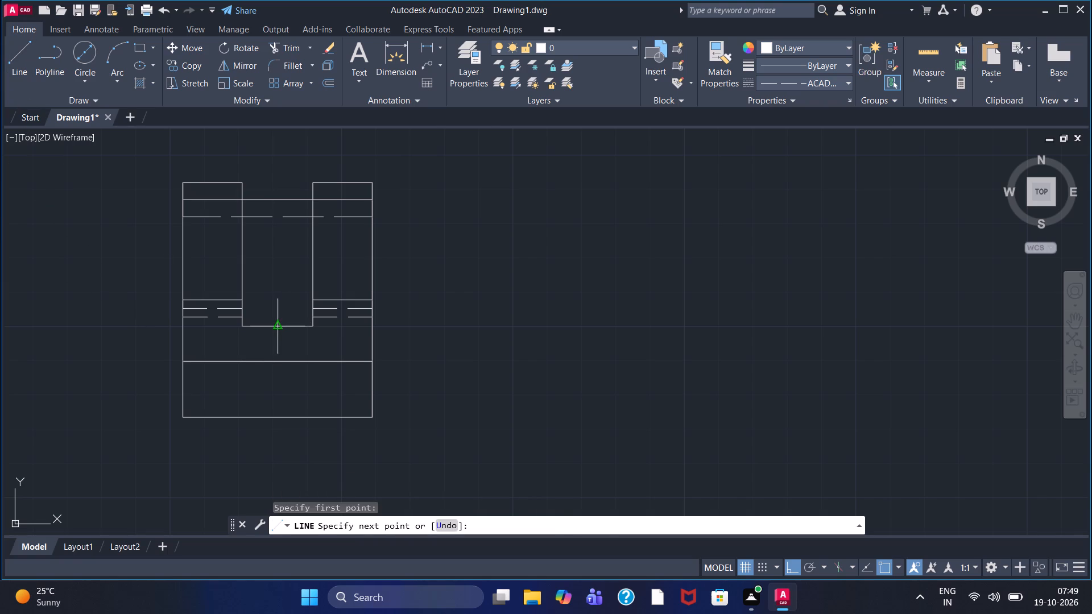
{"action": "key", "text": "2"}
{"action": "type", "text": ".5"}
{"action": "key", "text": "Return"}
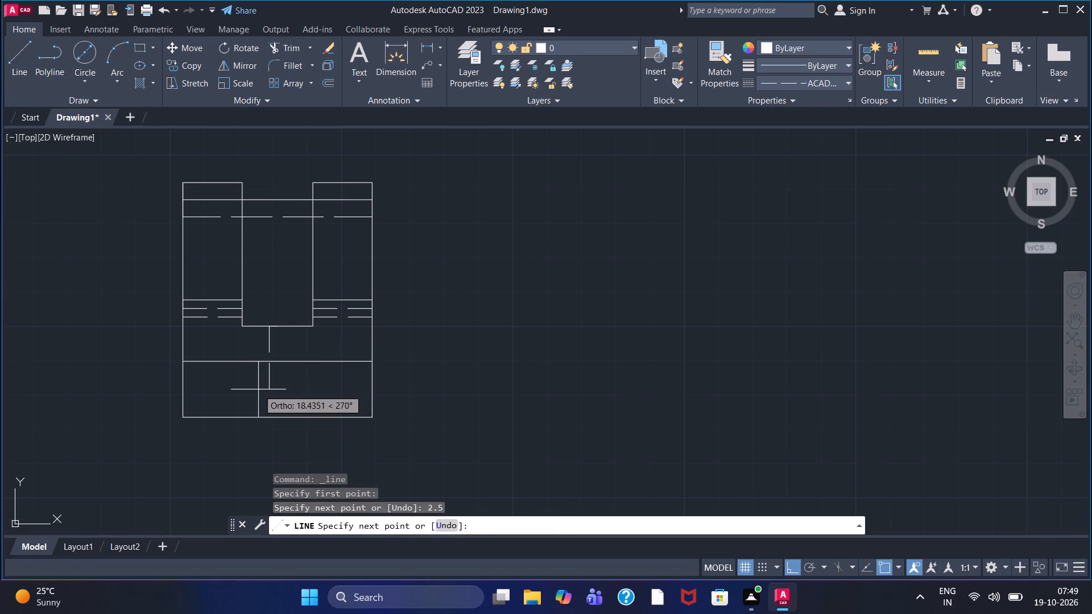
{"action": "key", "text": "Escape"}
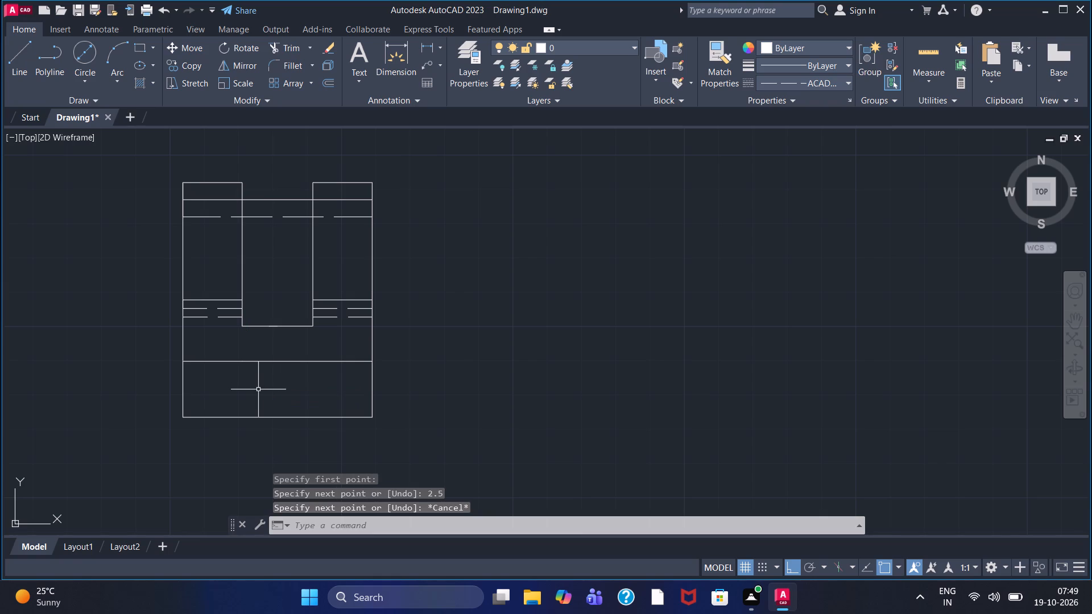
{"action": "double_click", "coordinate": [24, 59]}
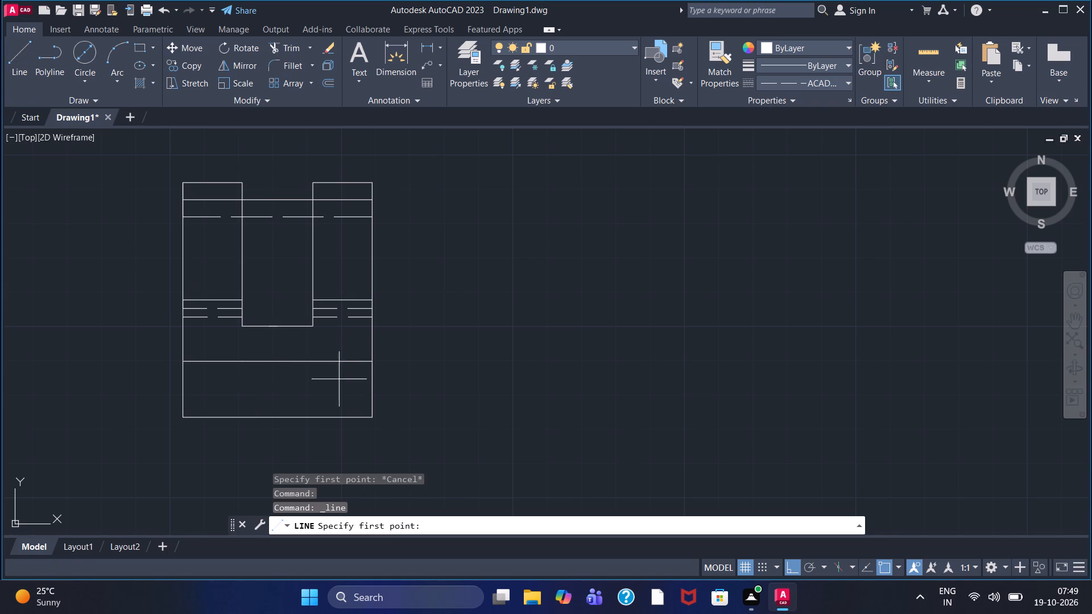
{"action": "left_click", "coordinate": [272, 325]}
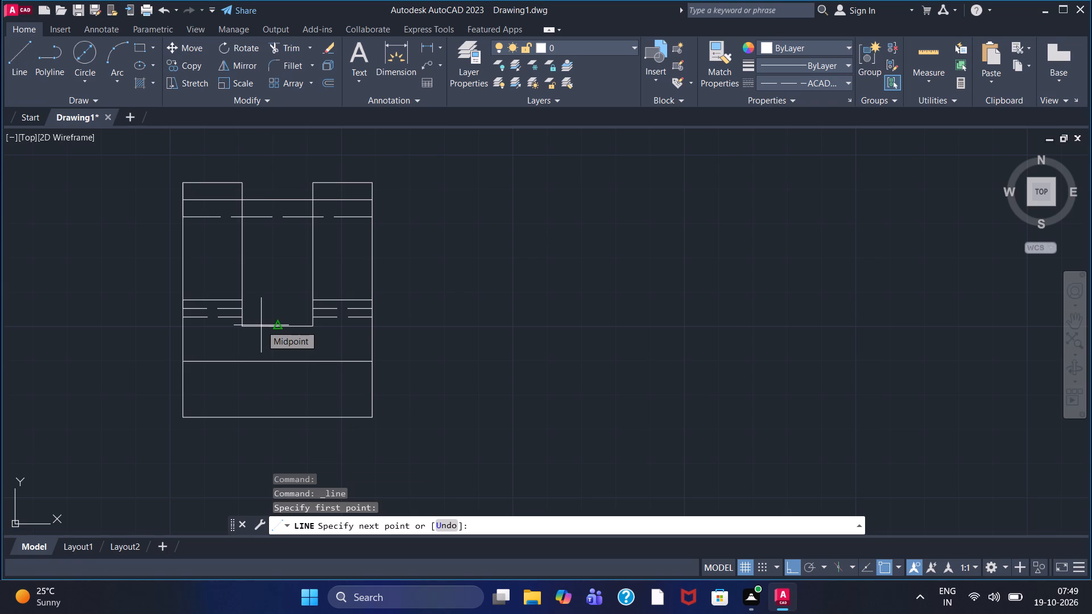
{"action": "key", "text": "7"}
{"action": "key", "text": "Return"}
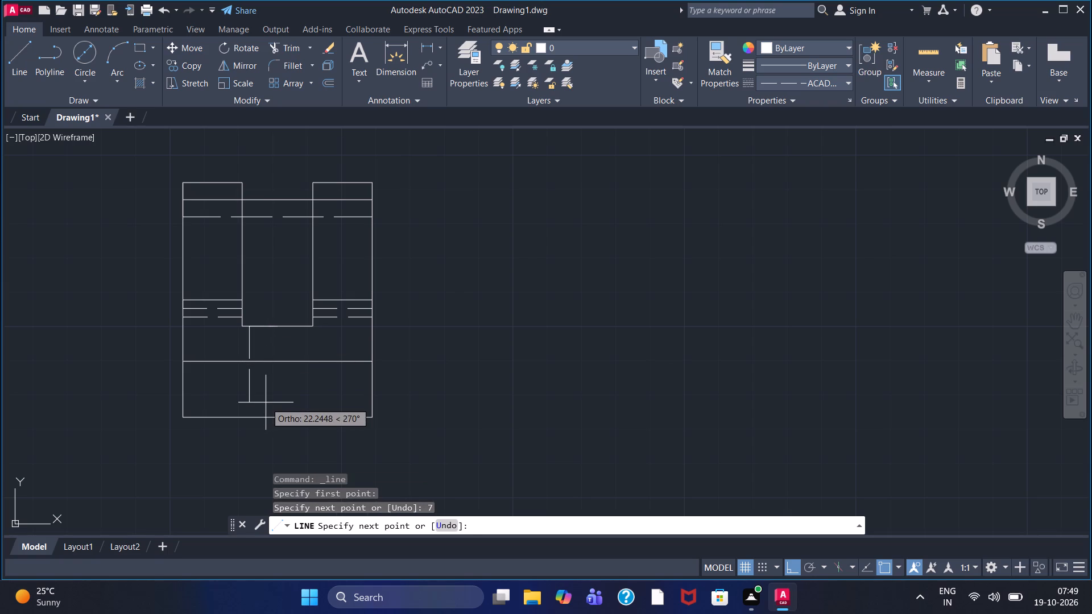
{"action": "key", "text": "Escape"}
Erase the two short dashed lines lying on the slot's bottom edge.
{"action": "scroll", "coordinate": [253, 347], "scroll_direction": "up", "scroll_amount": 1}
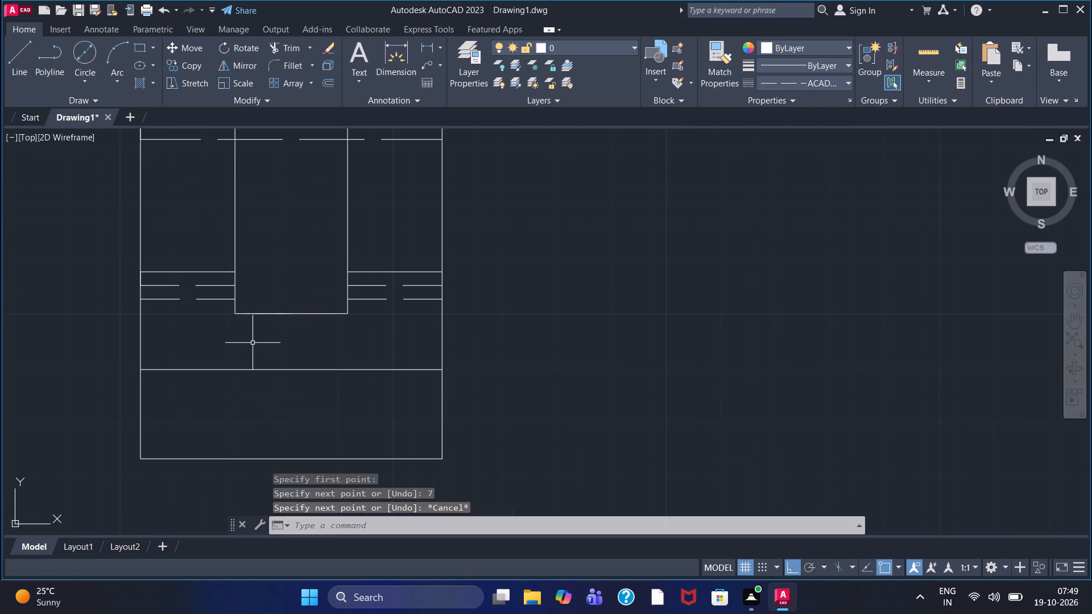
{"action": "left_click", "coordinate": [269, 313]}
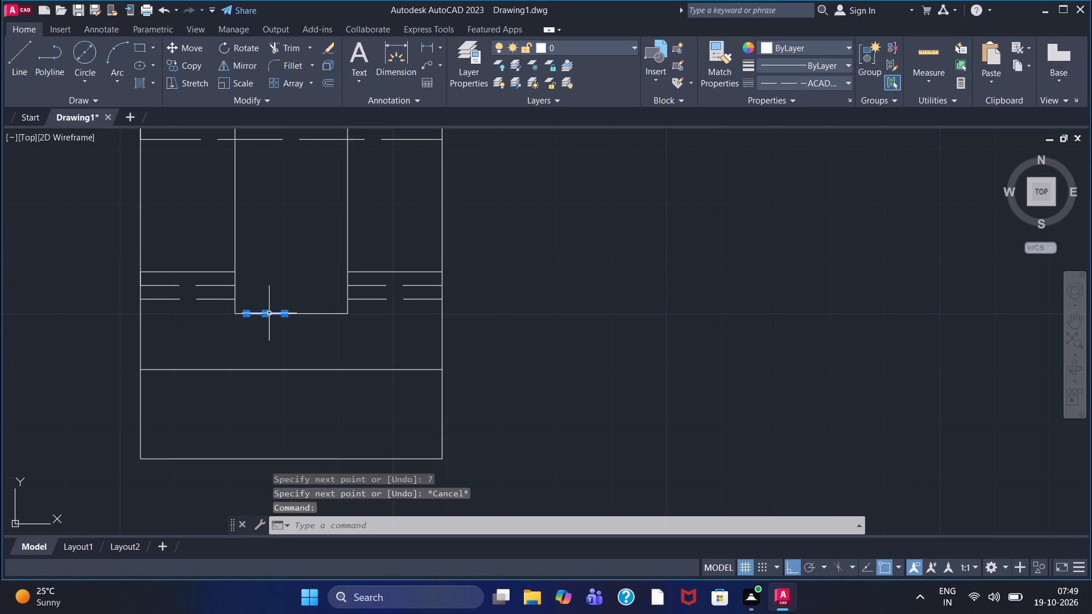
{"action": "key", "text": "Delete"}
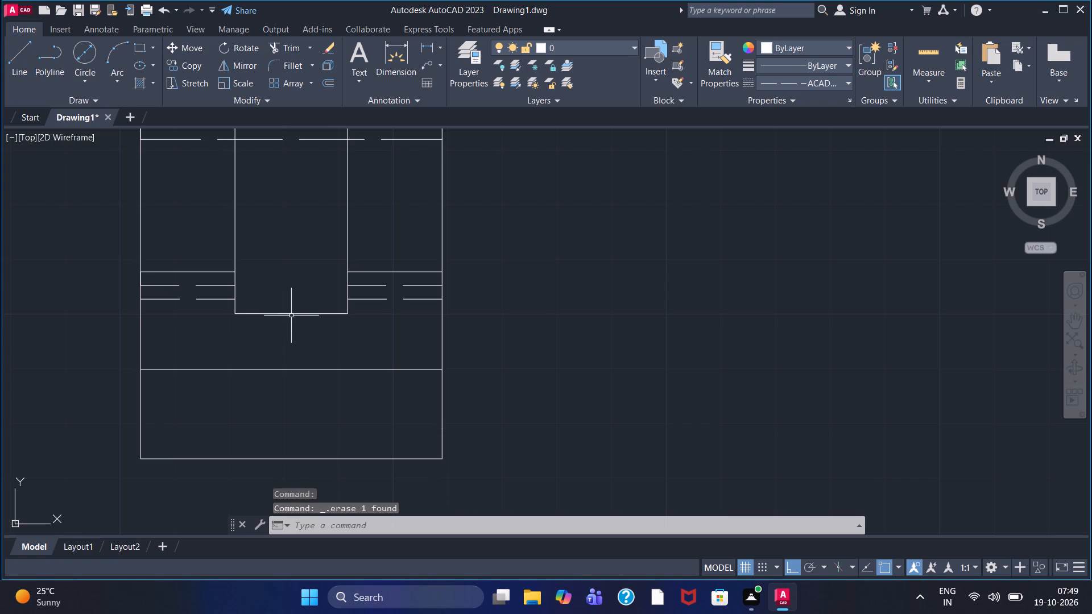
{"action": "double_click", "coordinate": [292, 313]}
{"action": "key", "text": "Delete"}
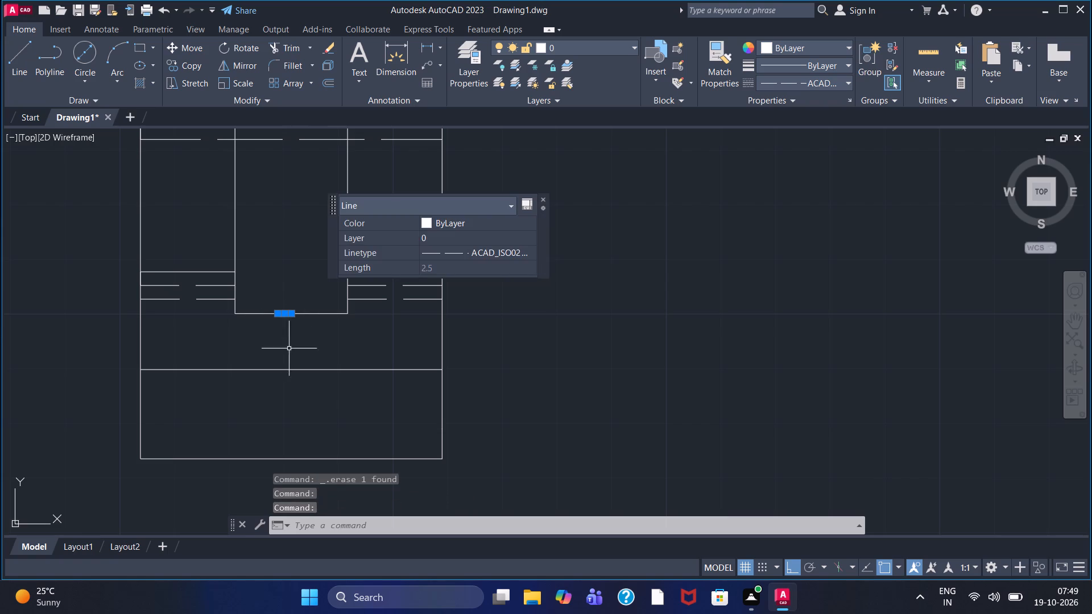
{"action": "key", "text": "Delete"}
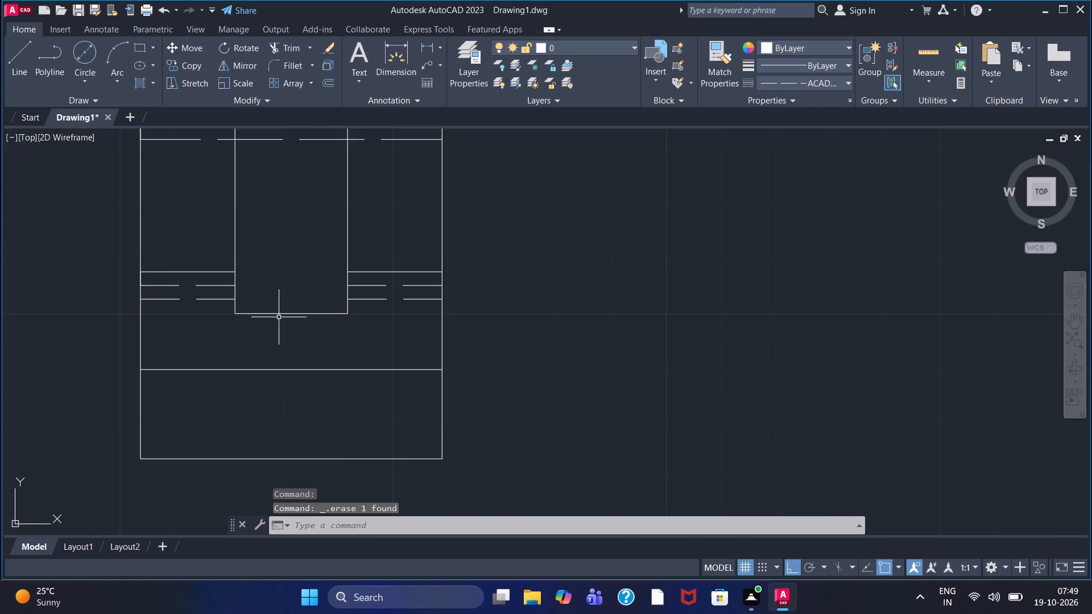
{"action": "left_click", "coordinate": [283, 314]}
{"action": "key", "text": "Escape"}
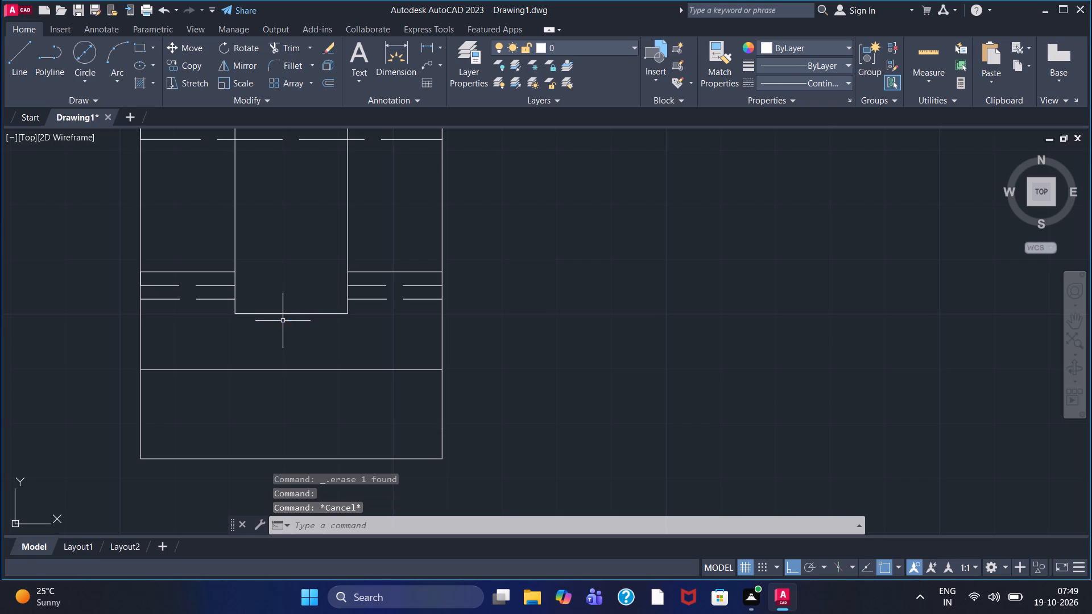
From the slot bottom's midpoint, draw connected dashed lines: 6 left, down past the block's base, 12 right, and up into the slot.
{"action": "left_click", "coordinate": [19, 77]}
{"action": "left_click", "coordinate": [291, 313]}
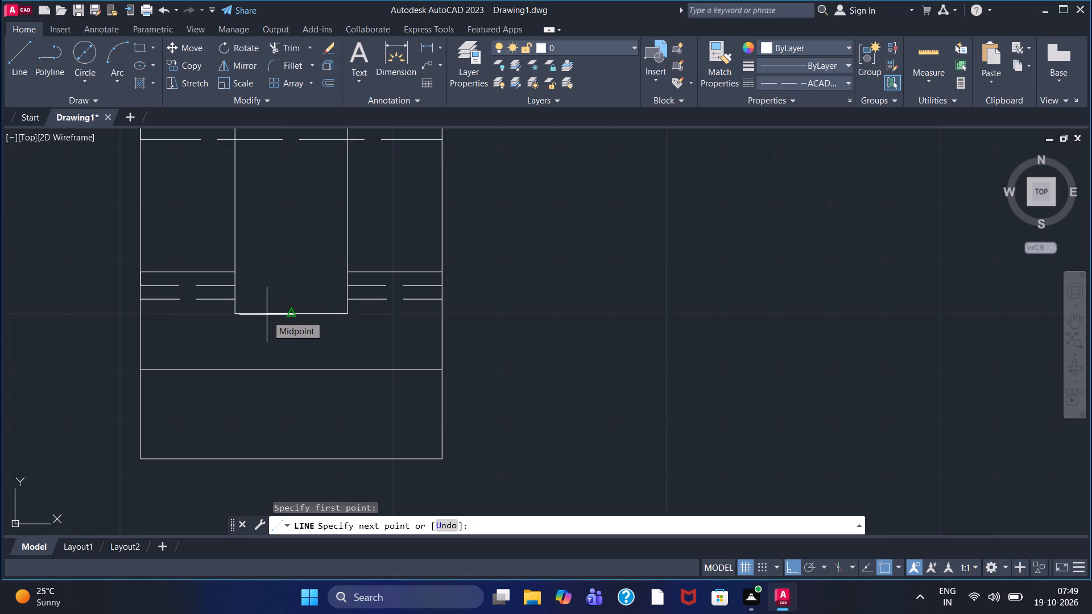
{"action": "key", "text": "6"}
{"action": "key", "text": "Return"}
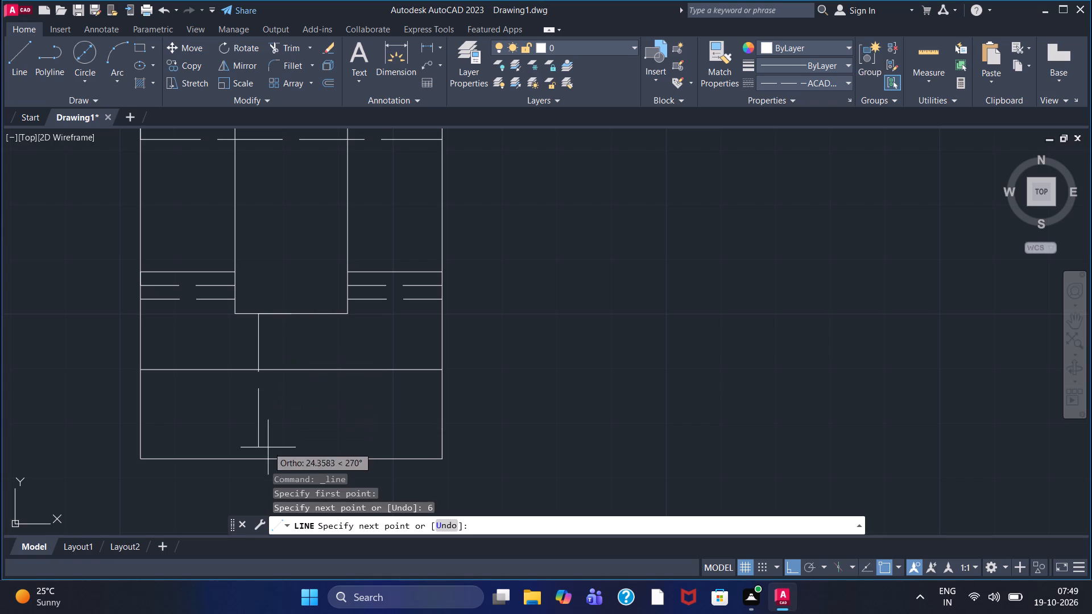
{"action": "left_click", "coordinate": [257, 477]}
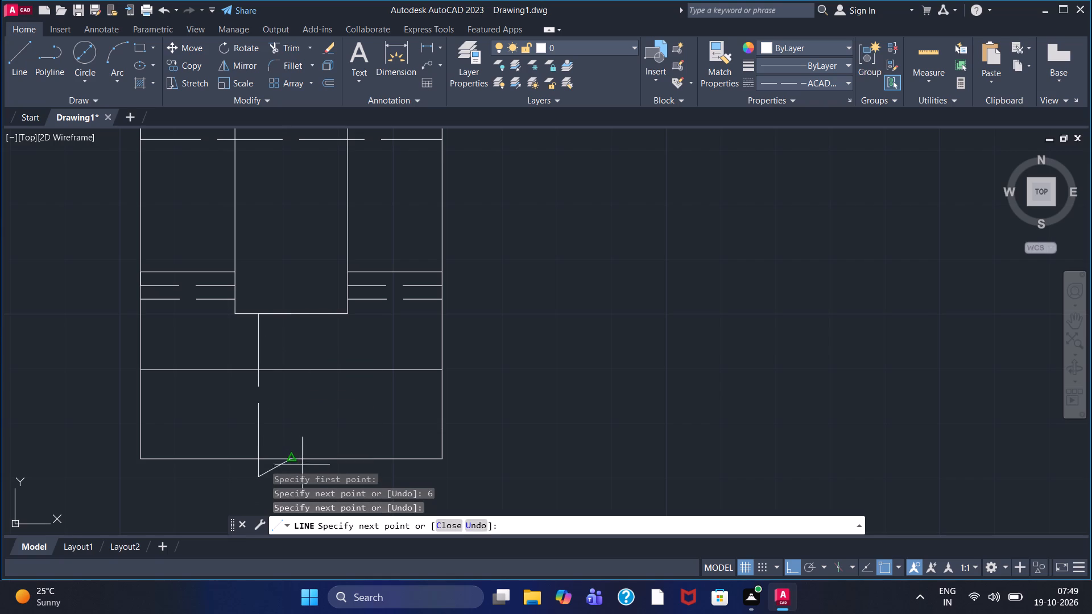
{"action": "type", "text": "12"}
{"action": "key", "text": "Return"}
{"action": "left_click", "coordinate": [300, 284]}
{"action": "right_click", "coordinate": [300, 284]}
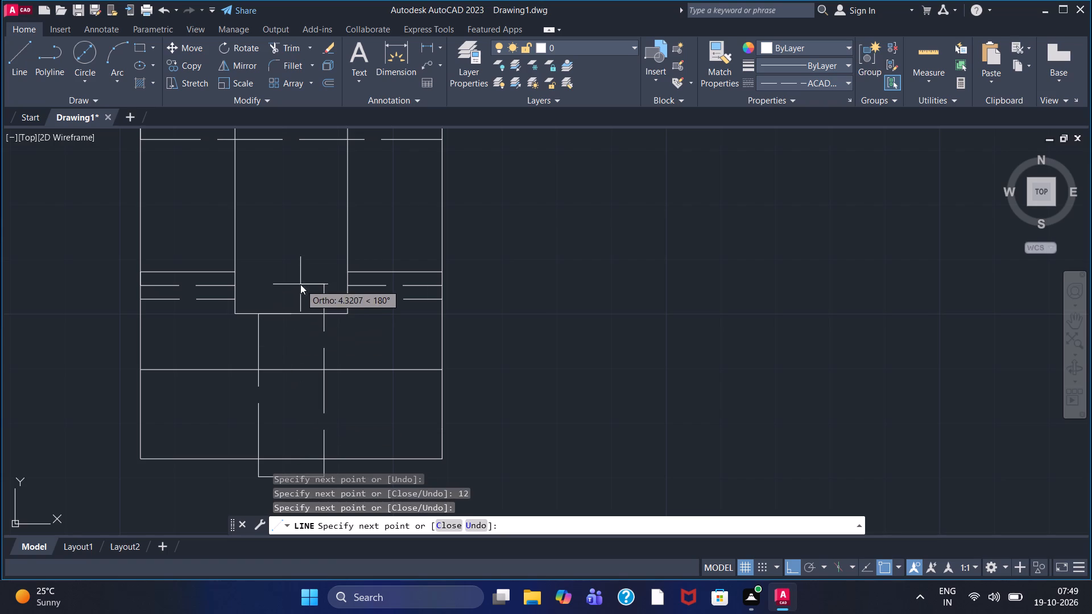
{"action": "left_click", "coordinate": [316, 289]}
Trim the two vertical dashed lines to between the slot bottom and the block's base, removing the connector below.
{"action": "middle_click_drag", "start_coordinate": [316, 289], "coordinate": [290, 211]}
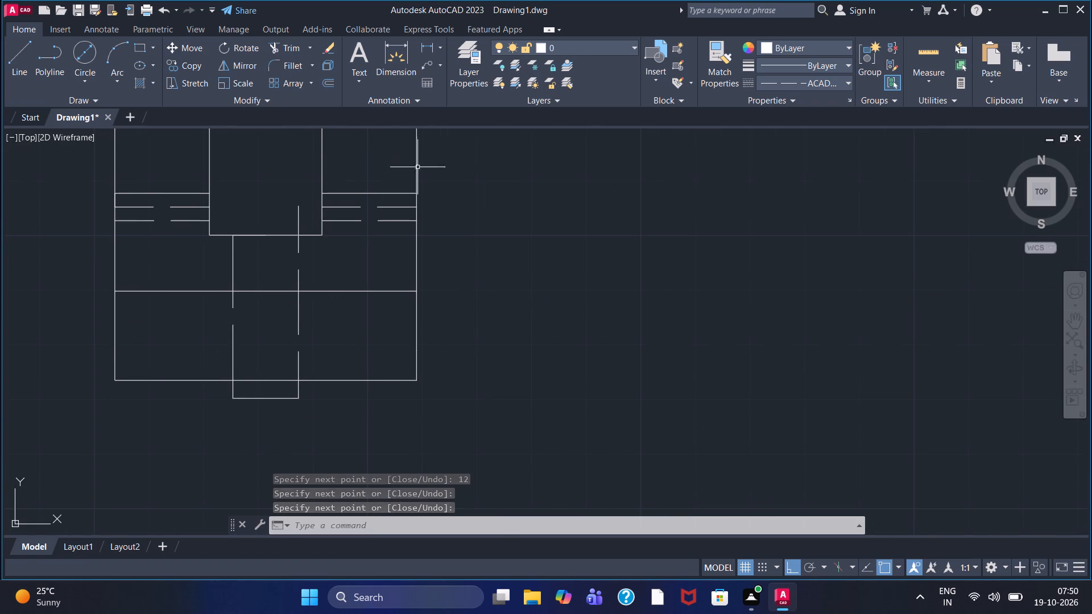
{"action": "left_click", "coordinate": [282, 53]}
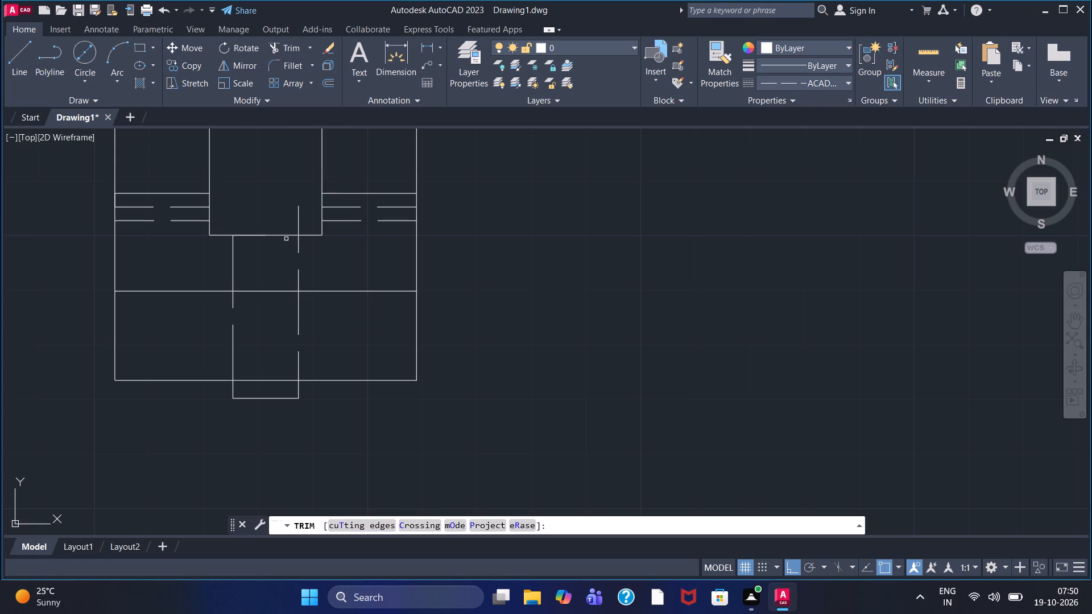
{"action": "left_click", "coordinate": [299, 218]}
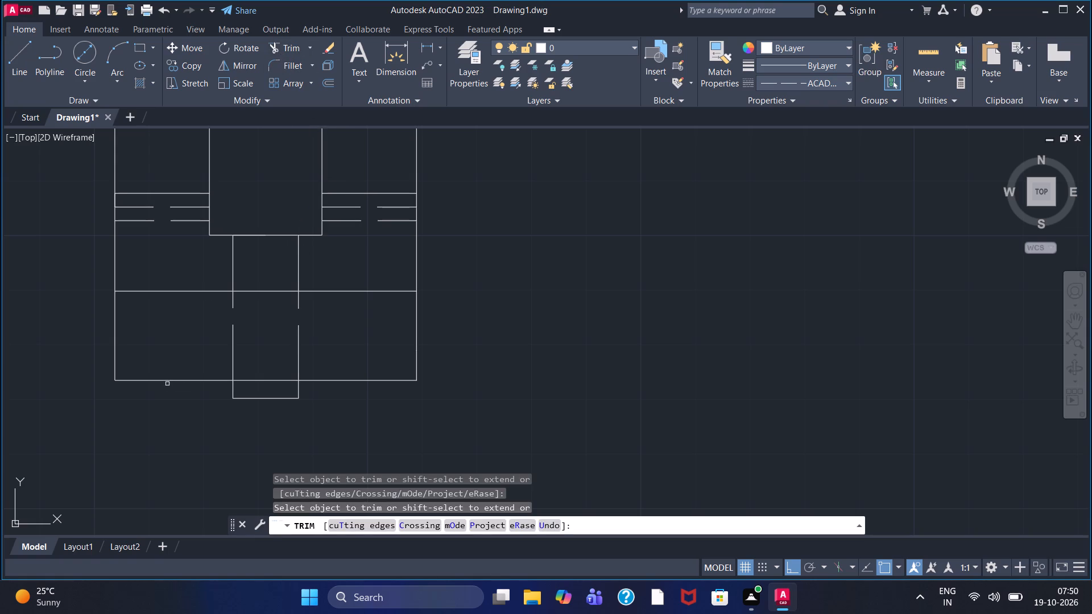
{"action": "left_click", "coordinate": [231, 392]}
{"action": "left_click", "coordinate": [249, 398]}
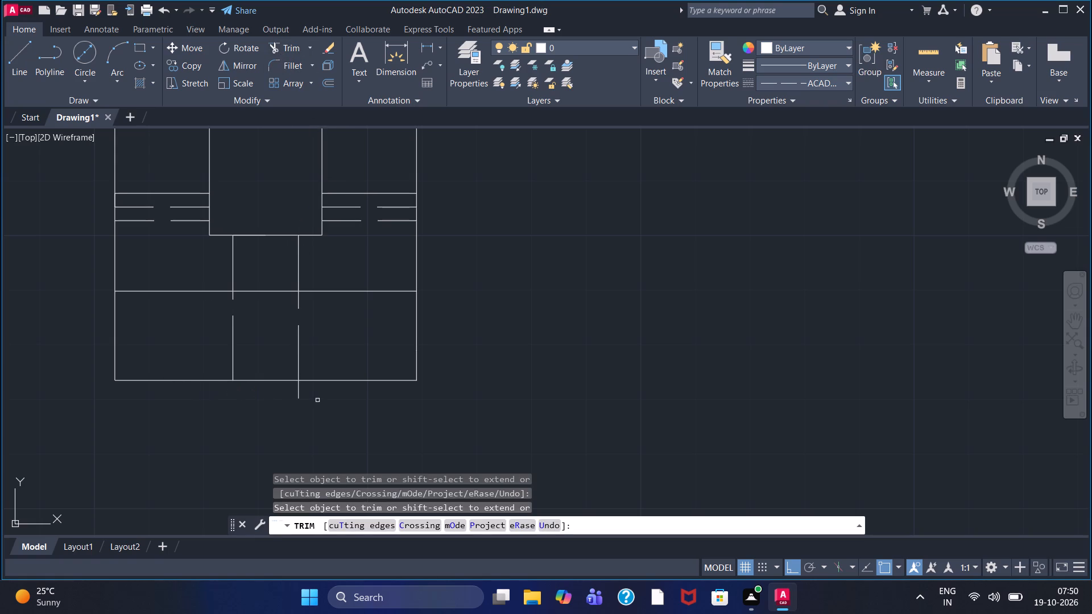
{"action": "left_click", "coordinate": [297, 394]}
Set the linetype to Continuous and draw a horizontal line from the slot's bottom-left corner out past the block's left side.
{"action": "scroll", "coordinate": [402, 318], "scroll_direction": "down", "scroll_amount": 2}
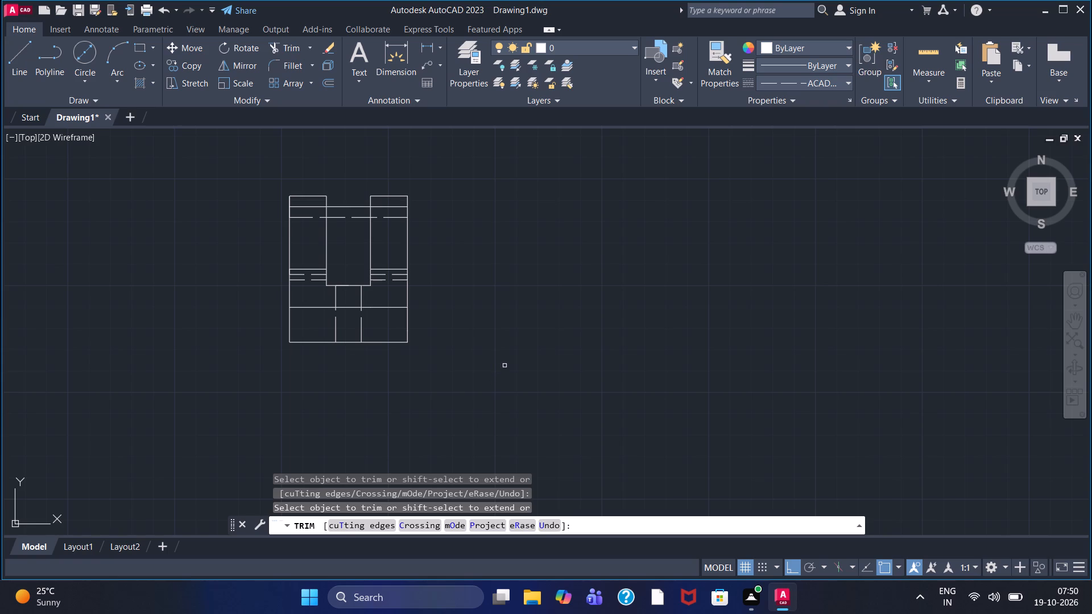
{"action": "scroll", "coordinate": [340, 262], "scroll_direction": "up", "scroll_amount": 3}
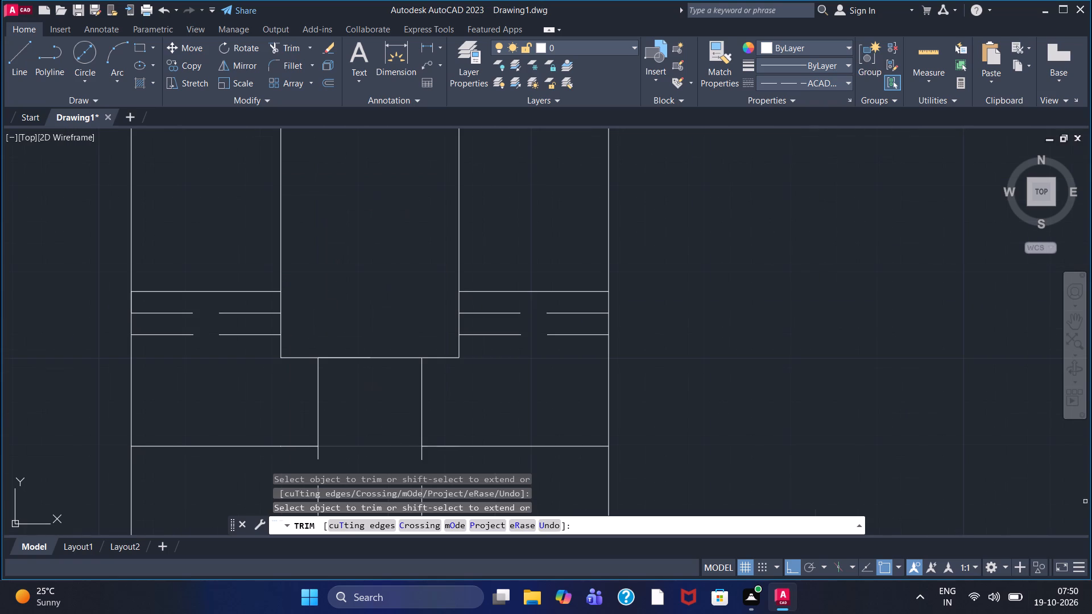
{"action": "left_click", "coordinate": [813, 87]}
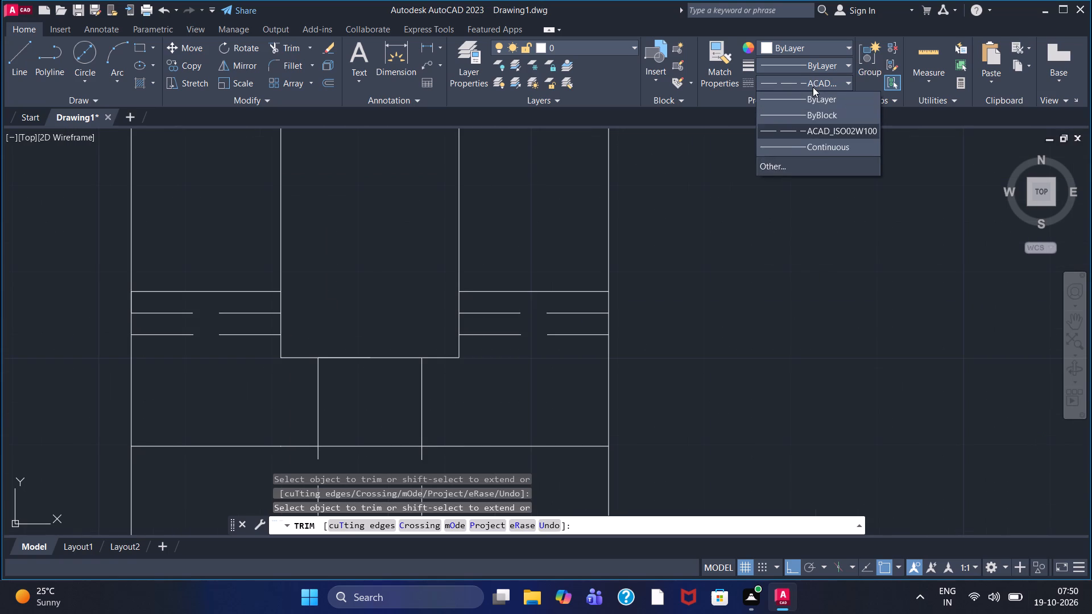
{"action": "double_click", "coordinate": [822, 146]}
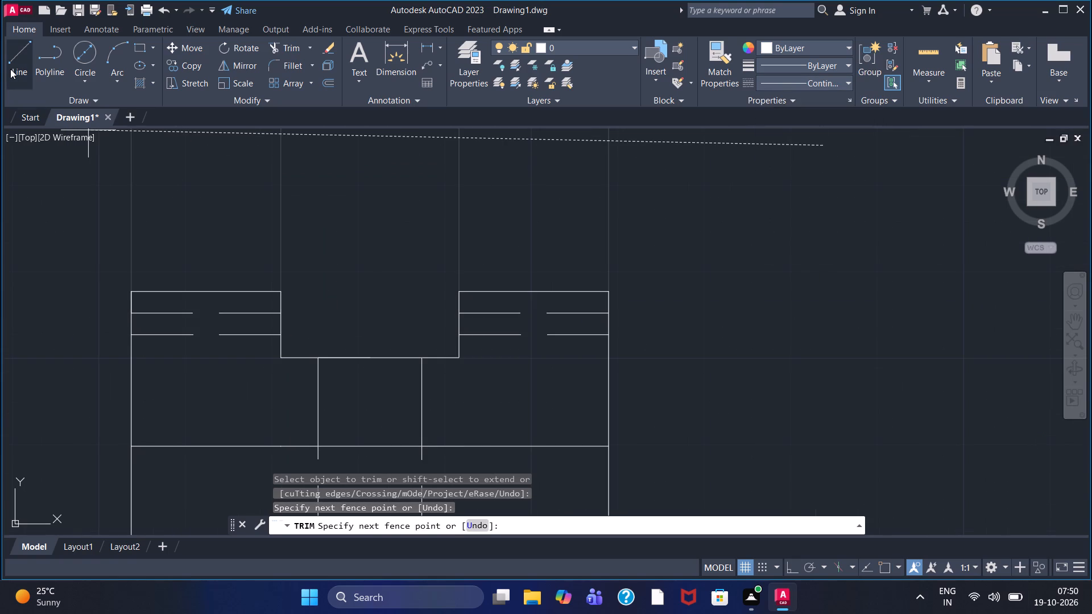
{"action": "left_click", "coordinate": [10, 69]}
{"action": "scroll", "coordinate": [262, 276], "scroll_direction": "down", "scroll_amount": 2}
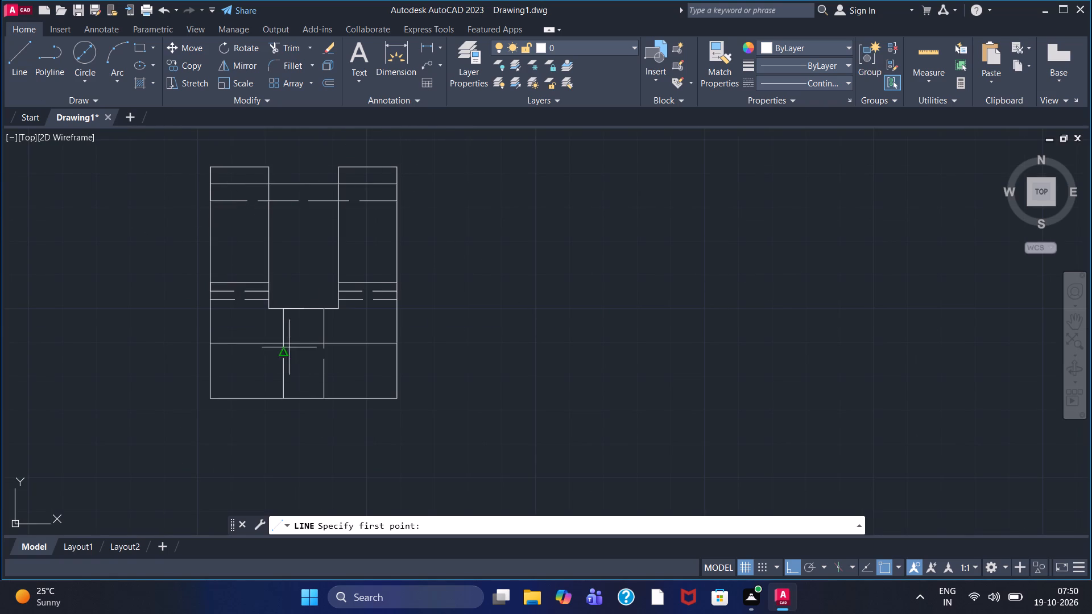
{"action": "scroll", "coordinate": [263, 304], "scroll_direction": "up", "scroll_amount": 1}
{"action": "left_click", "coordinate": [268, 312]}
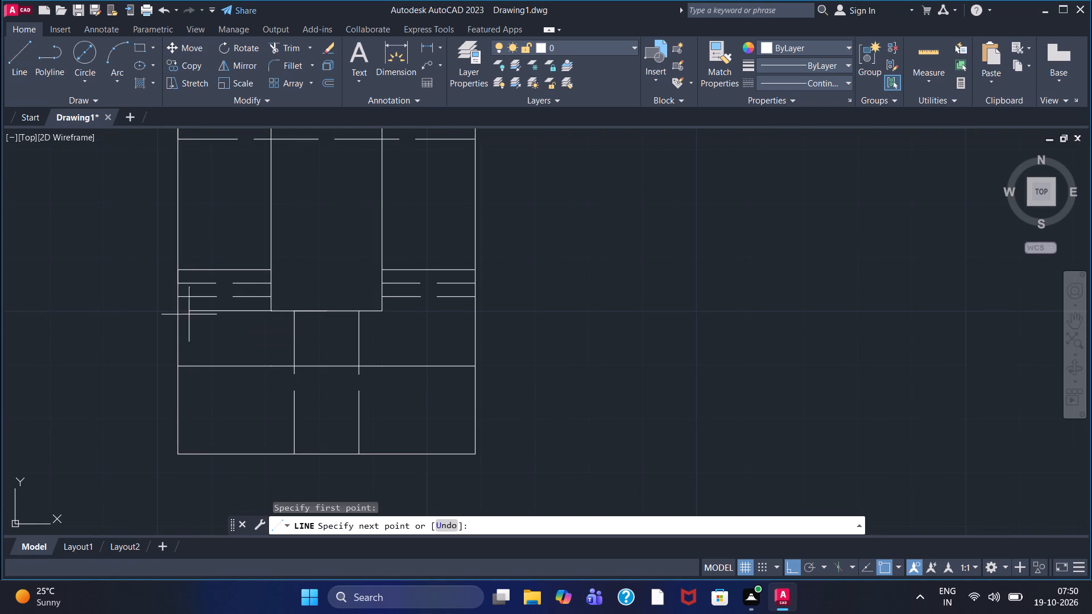
{"action": "left_click", "coordinate": [114, 314]}
{"action": "right_click", "coordinate": [111, 313]}
{"action": "left_click", "coordinate": [131, 321]}
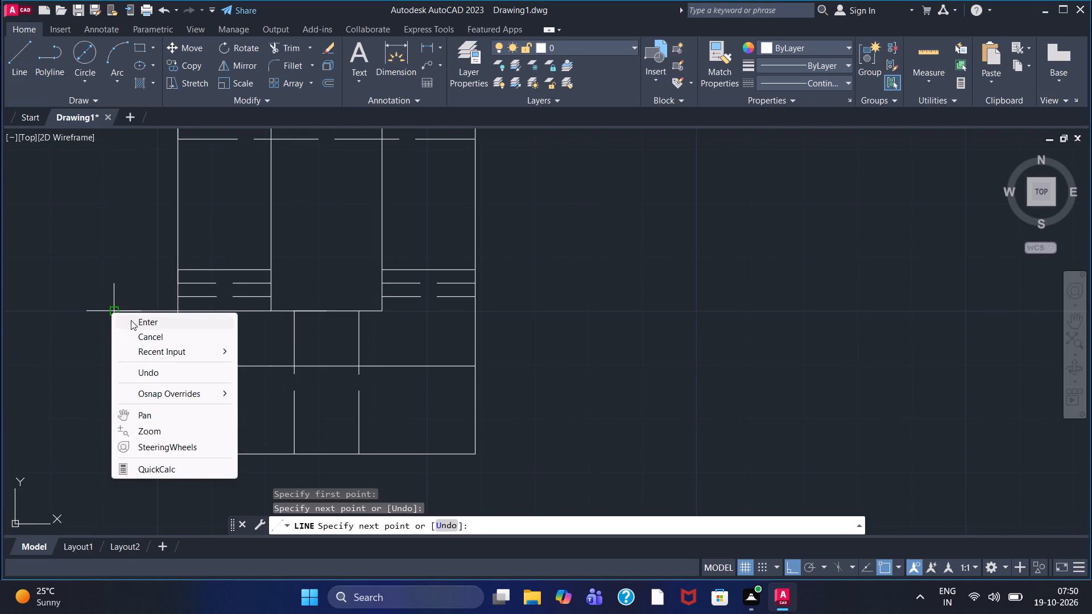
Draw a horizontal continuous line from the slot's bottom-right corner out past the block's right side.
{"action": "left_click", "coordinate": [9, 73]}
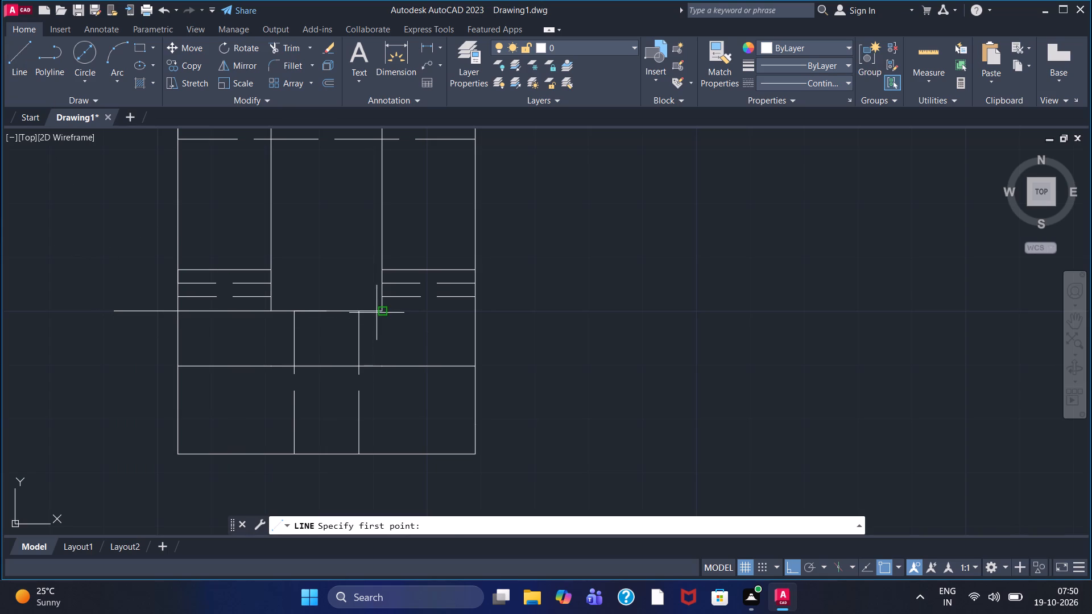
{"action": "left_click", "coordinate": [379, 310]}
{"action": "left_click", "coordinate": [500, 302]}
{"action": "right_click", "coordinate": [500, 302]}
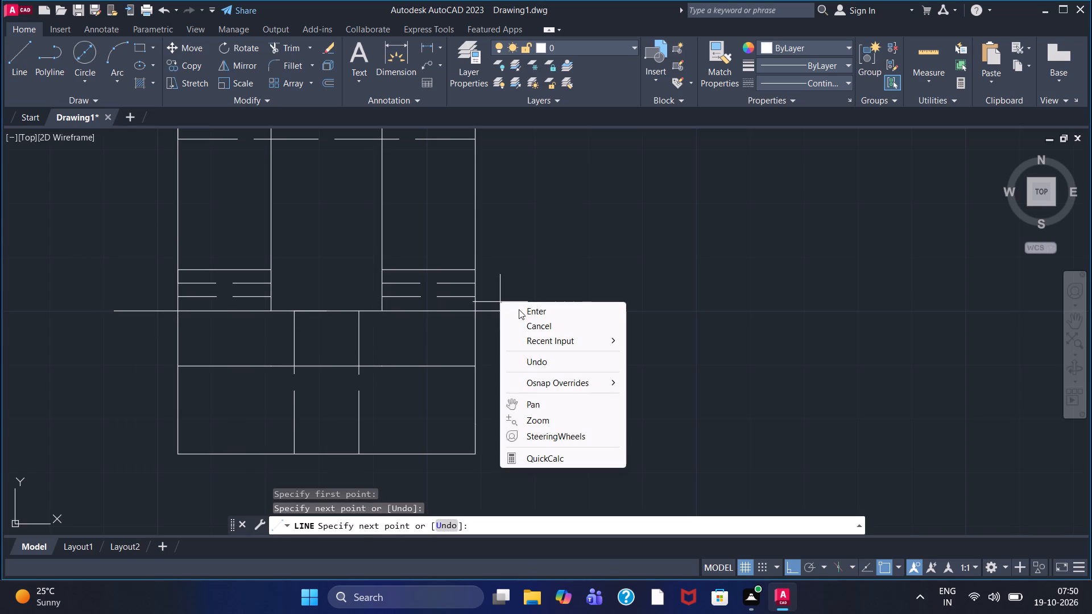
{"action": "left_click", "coordinate": [519, 309]}
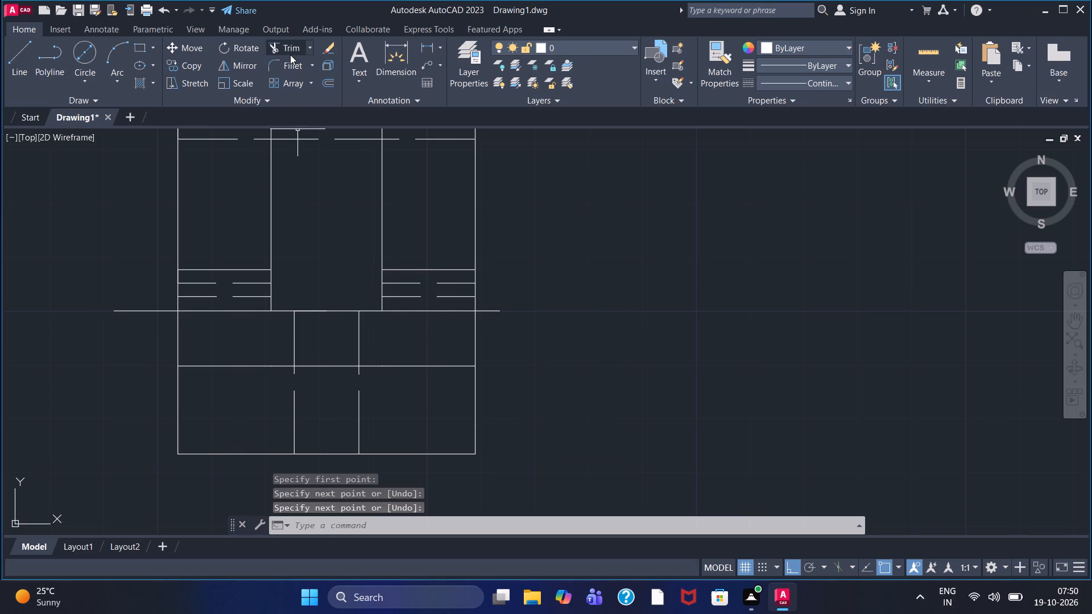
Trim the overhanging ends of the slot-bottom-level lines outside the block's left and right sides.
{"action": "left_click", "coordinate": [290, 55]}
{"action": "left_click", "coordinate": [158, 312]}
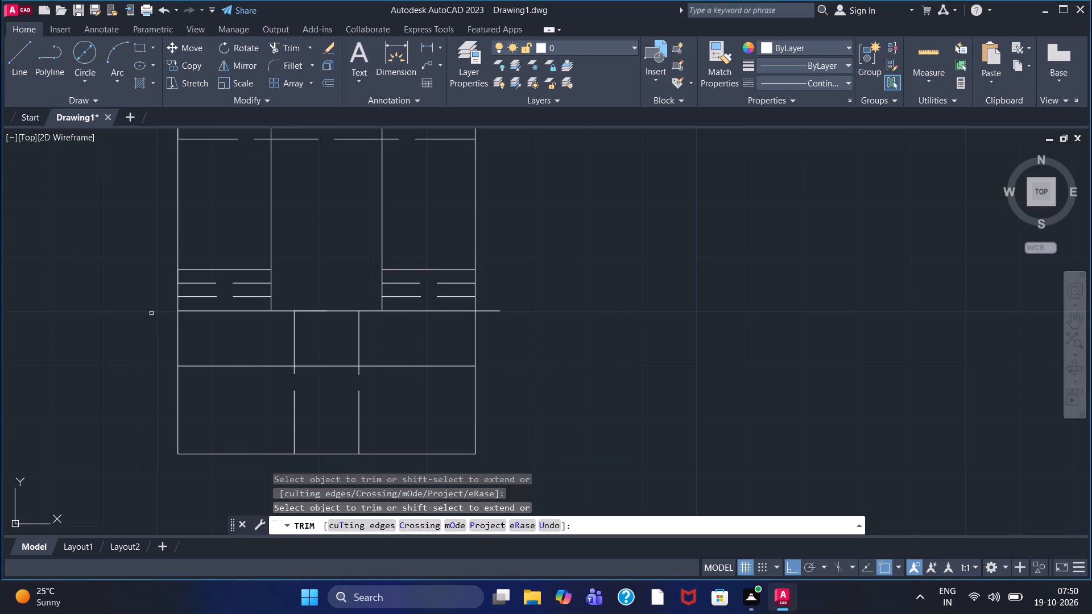
{"action": "left_click", "coordinate": [486, 312]}
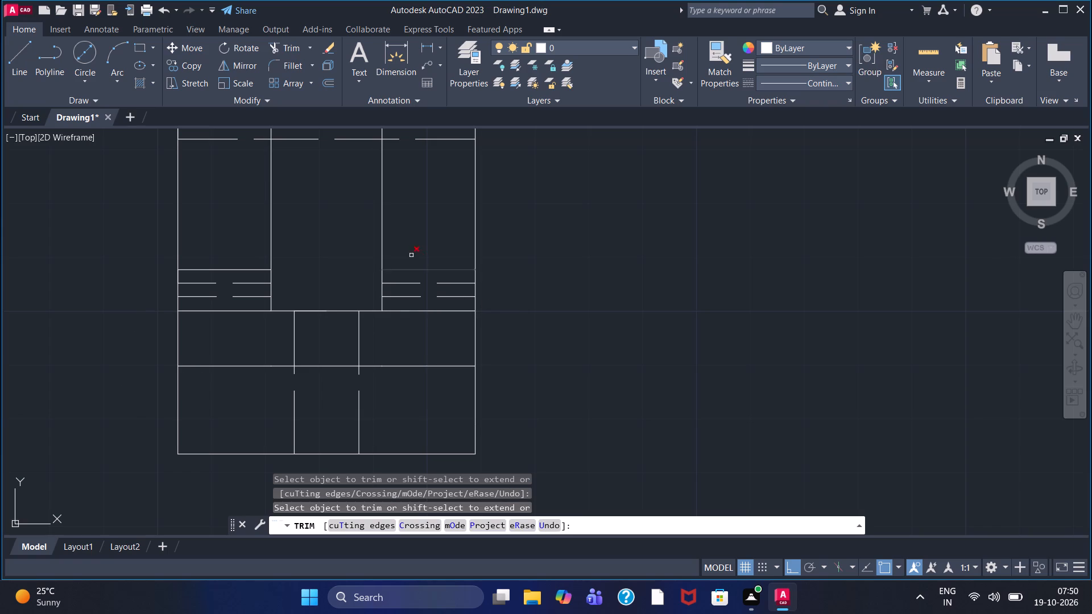
Add a horizontal linear dimension above the block view for the width of the left upright beside the slot.
{"action": "scroll", "coordinate": [406, 251], "scroll_direction": "down", "scroll_amount": 1}
{"action": "middle_click_drag", "start_coordinate": [209, 190], "coordinate": [198, 281]}
{"action": "scroll", "coordinate": [198, 281], "scroll_direction": "down", "scroll_amount": 1}
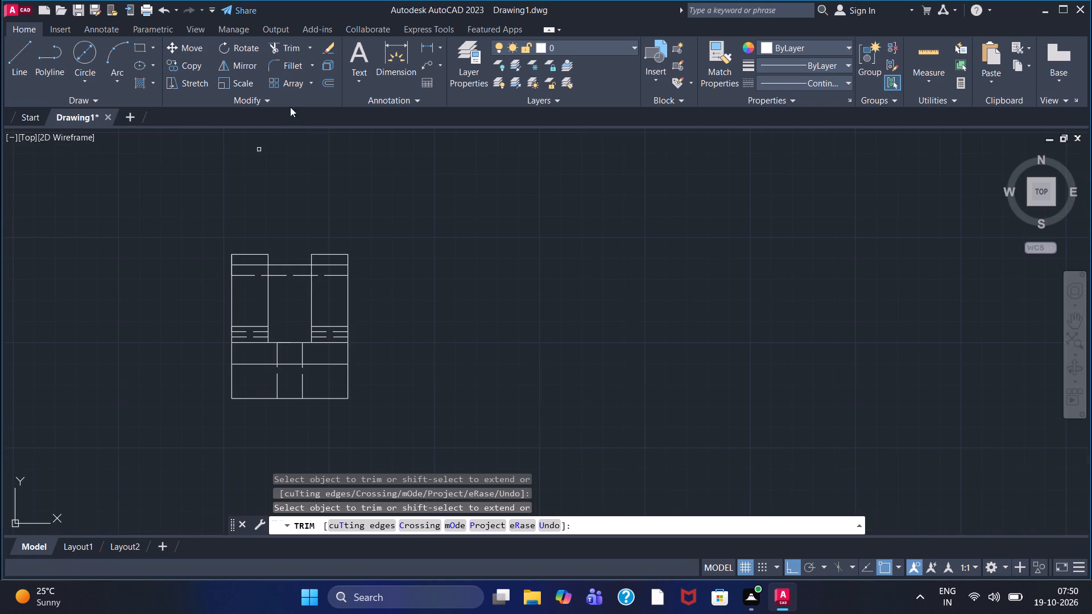
{"action": "left_click", "coordinate": [433, 45]}
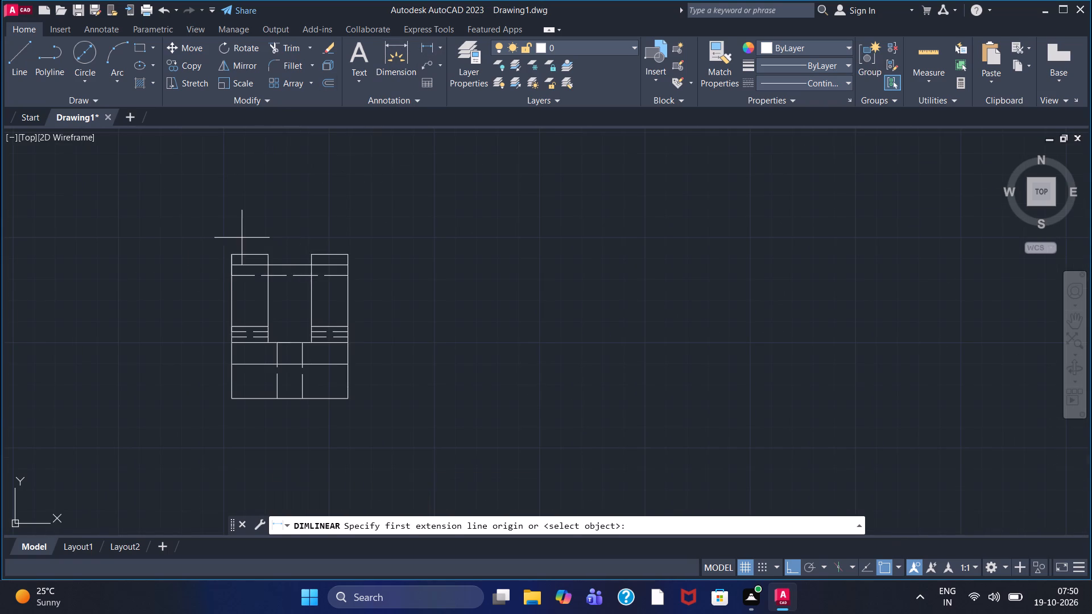
{"action": "scroll", "coordinate": [242, 238], "scroll_direction": "up", "scroll_amount": 1}
{"action": "left_click_drag", "start_coordinate": [224, 263], "coordinate": [235, 269]}
{"action": "left_click", "coordinate": [289, 268]}
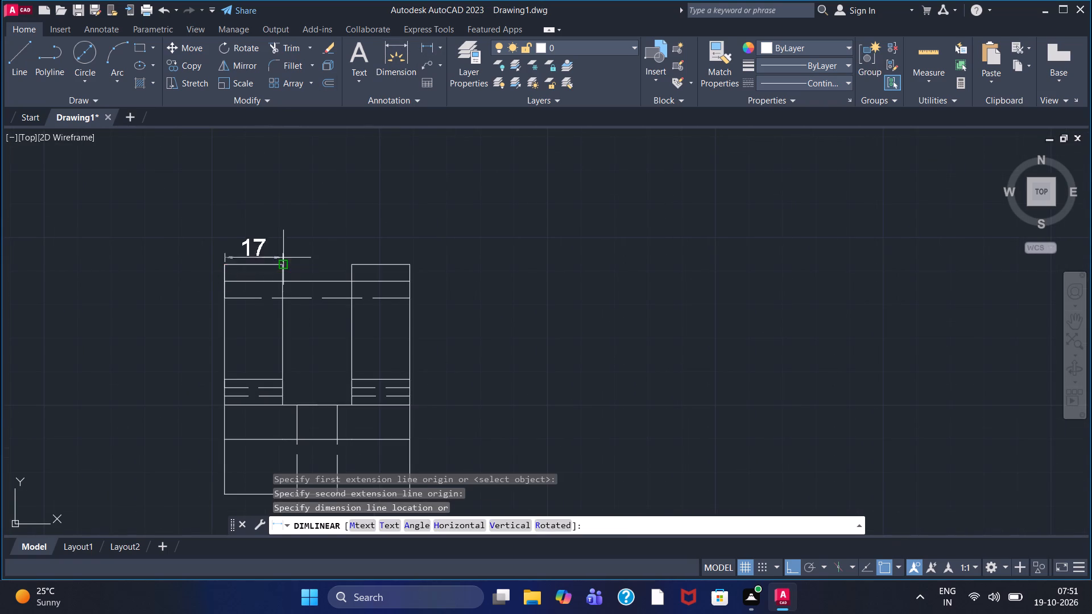
{"action": "left_click", "coordinate": [261, 240]}
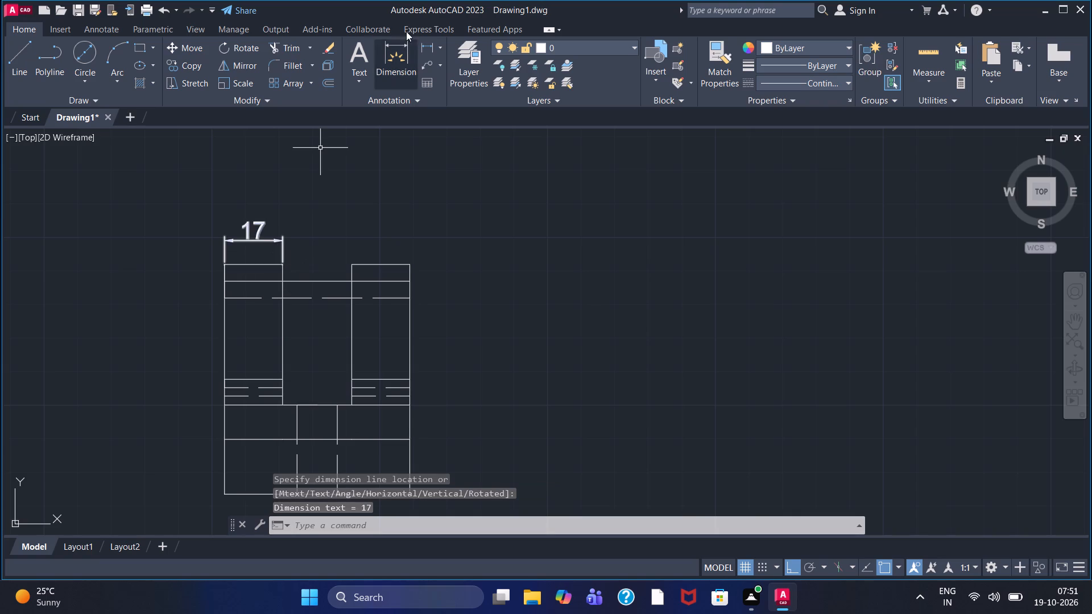
Add horizontal linear dimensions for the slot's width and the right upright's width, in line with the left upright's dimension.
{"action": "left_click", "coordinate": [434, 43]}
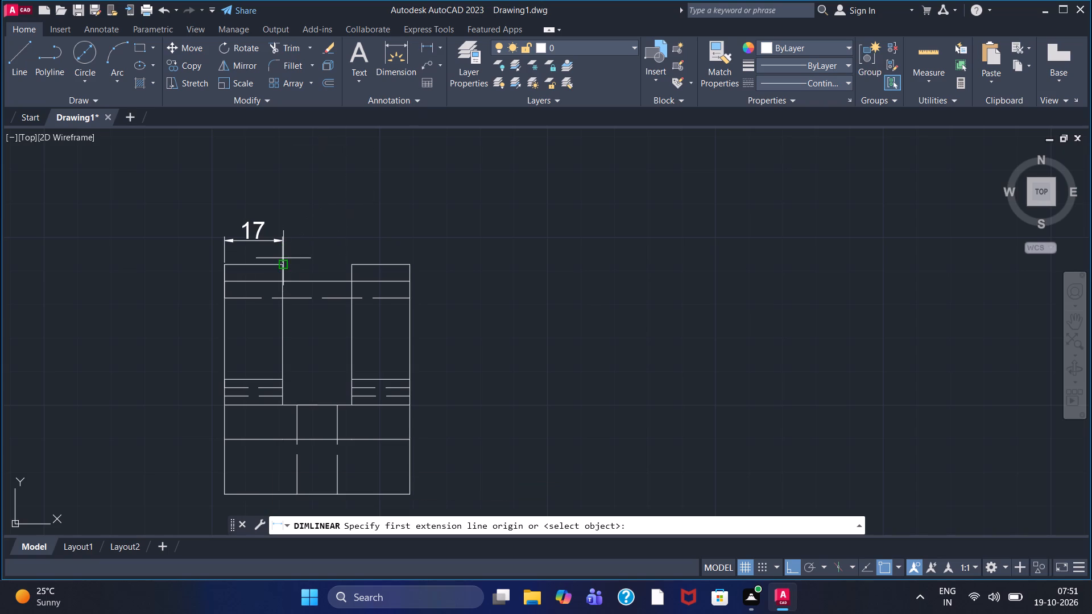
{"action": "left_click", "coordinate": [283, 263]}
{"action": "left_click", "coordinate": [350, 267]}
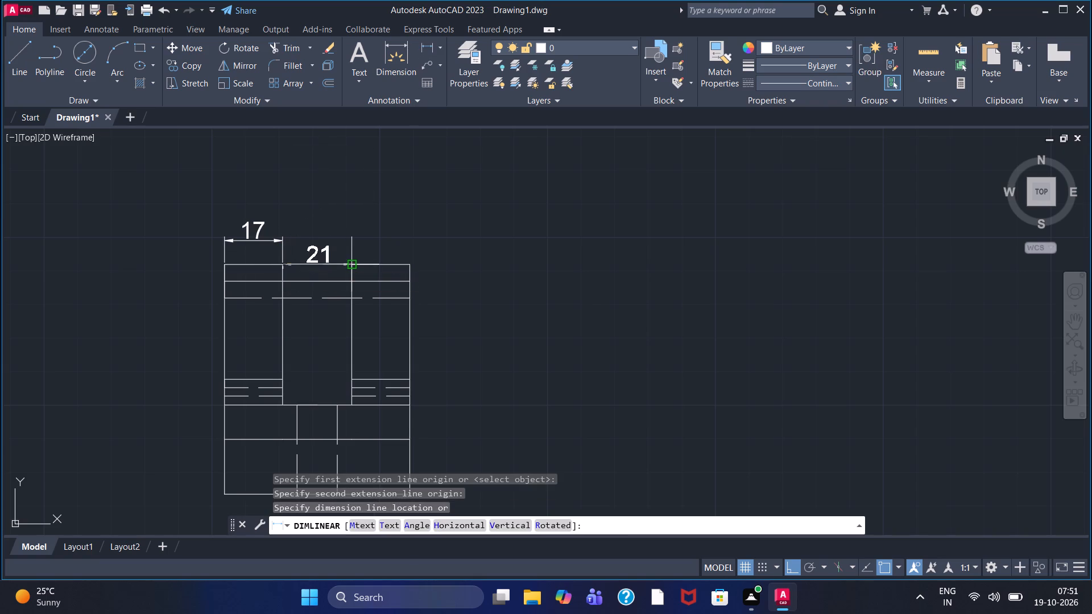
{"action": "left_click", "coordinate": [322, 240]}
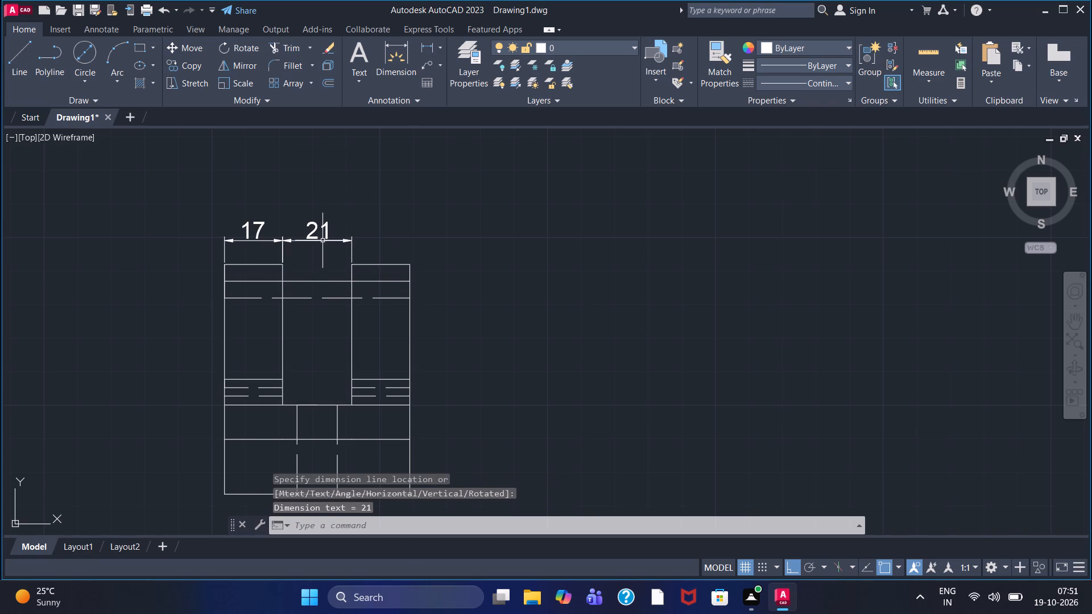
{"action": "left_click", "coordinate": [429, 44]}
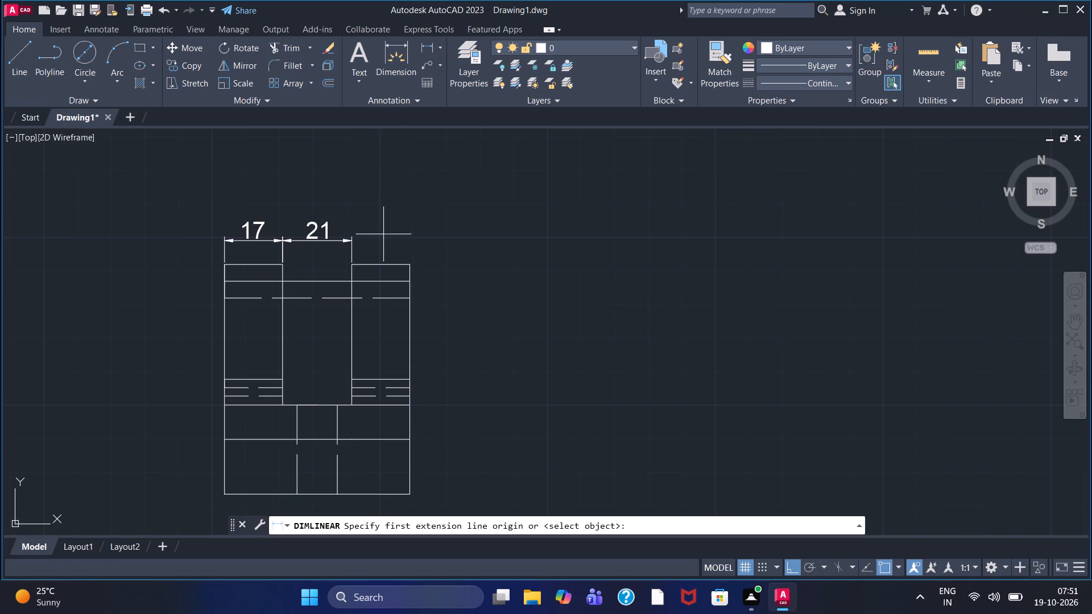
{"action": "left_click_drag", "start_coordinate": [354, 263], "coordinate": [363, 261]}
{"action": "left_click", "coordinate": [405, 265]}
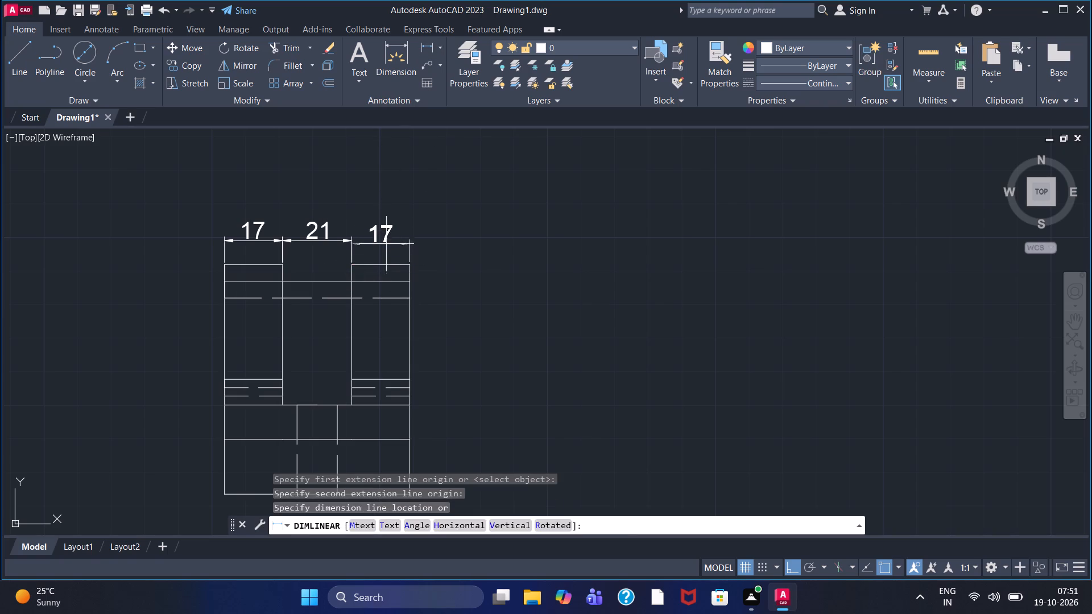
{"action": "left_click", "coordinate": [387, 240]}
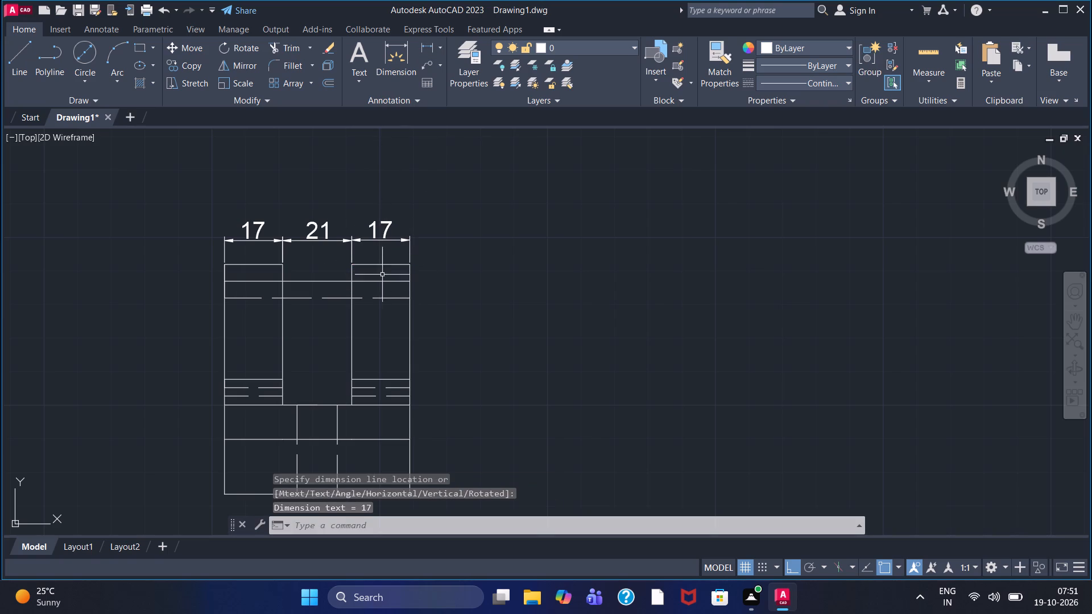
Dimension the slotted block's overall height along its left side.
{"action": "middle_click_drag", "start_coordinate": [465, 302], "coordinate": [458, 246]}
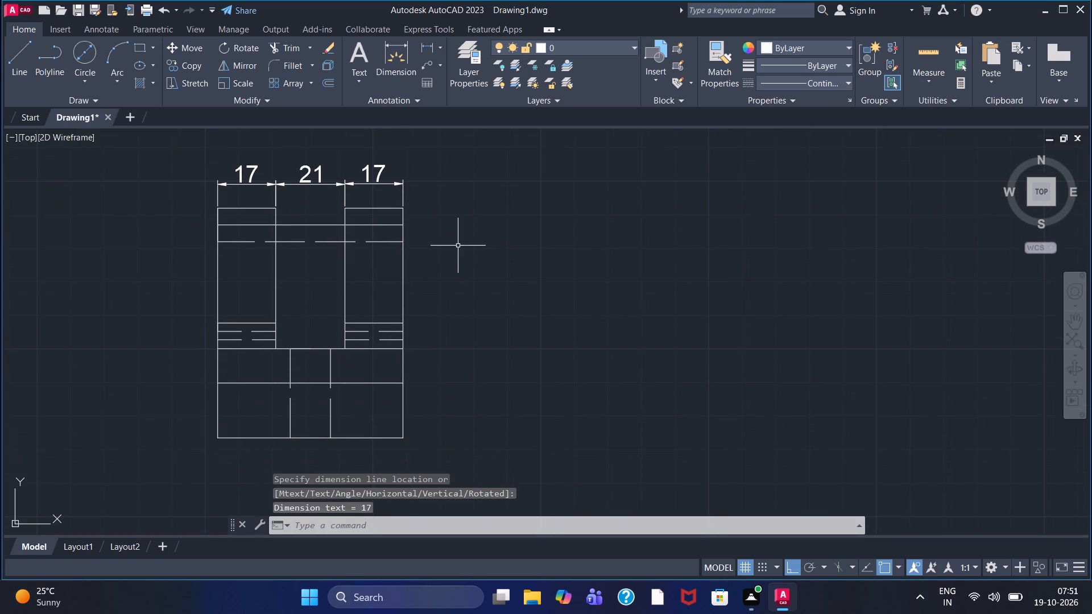
{"action": "left_click", "coordinate": [427, 53]}
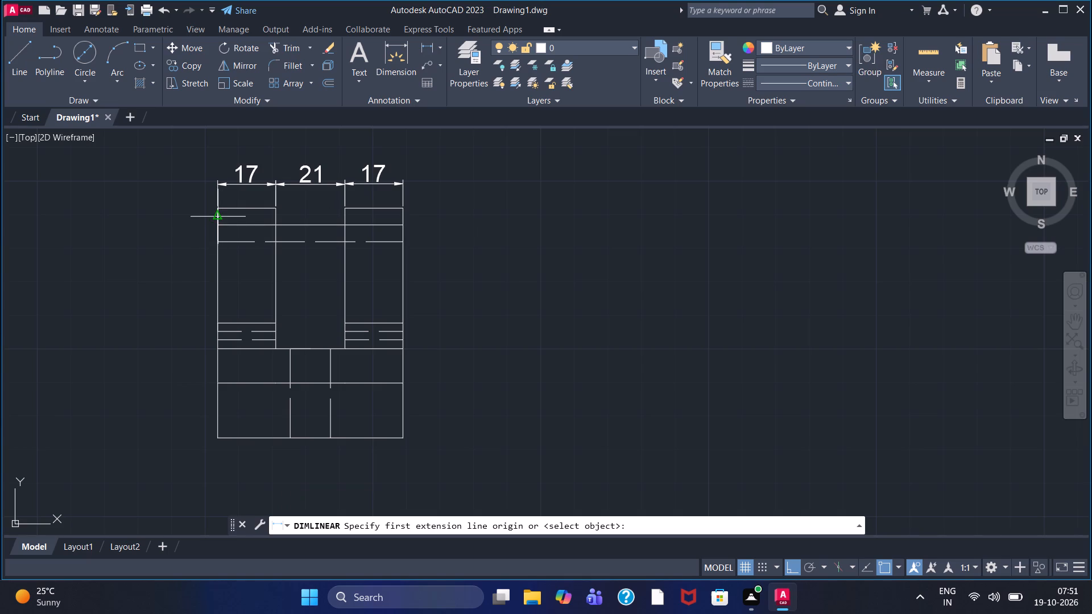
{"action": "left_click", "coordinate": [220, 208]}
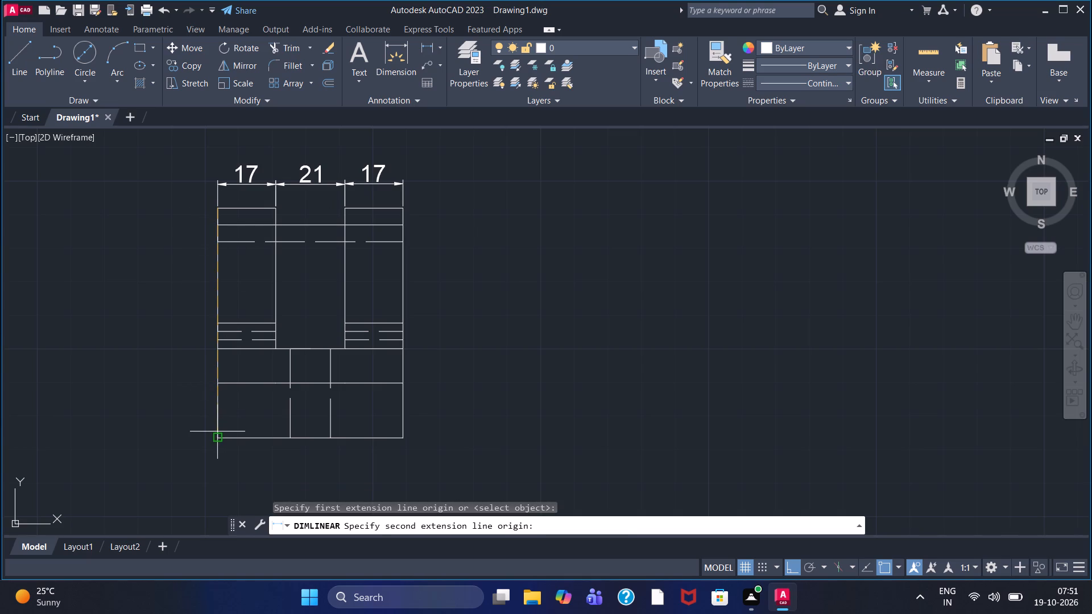
{"action": "left_click", "coordinate": [217, 434]}
{"action": "left_click", "coordinate": [179, 341]}
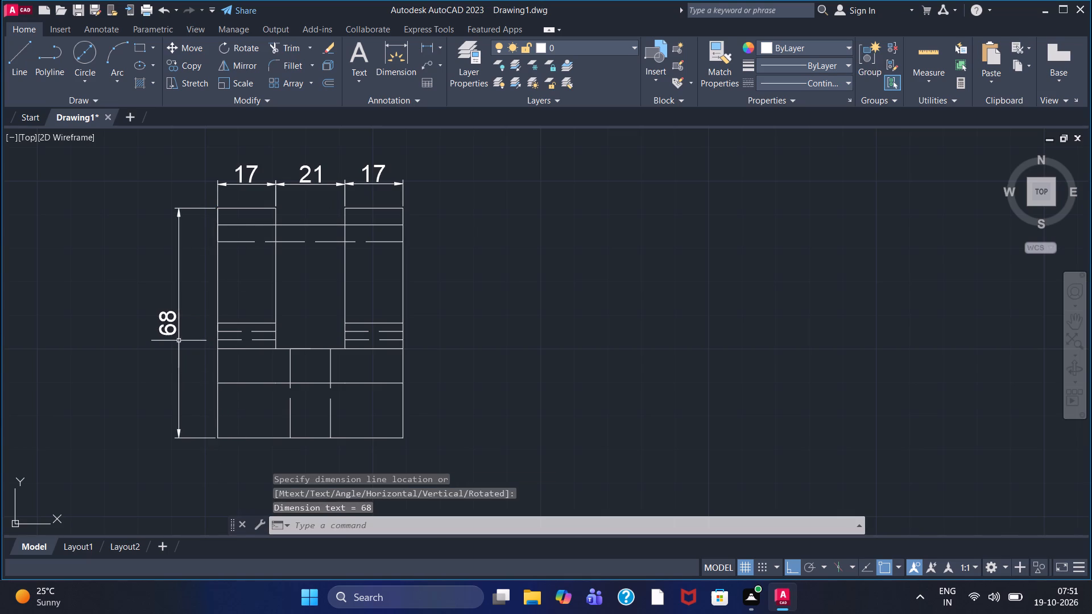
Dimension the slotted block's overall width below its base.
{"action": "left_click", "coordinate": [422, 50]}
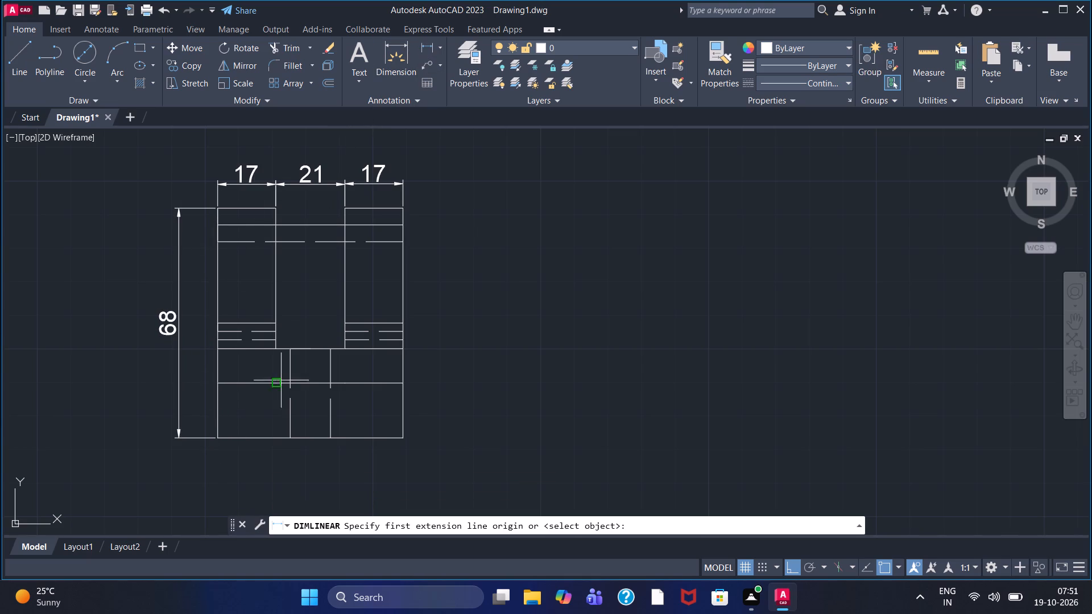
{"action": "left_click", "coordinate": [216, 439]}
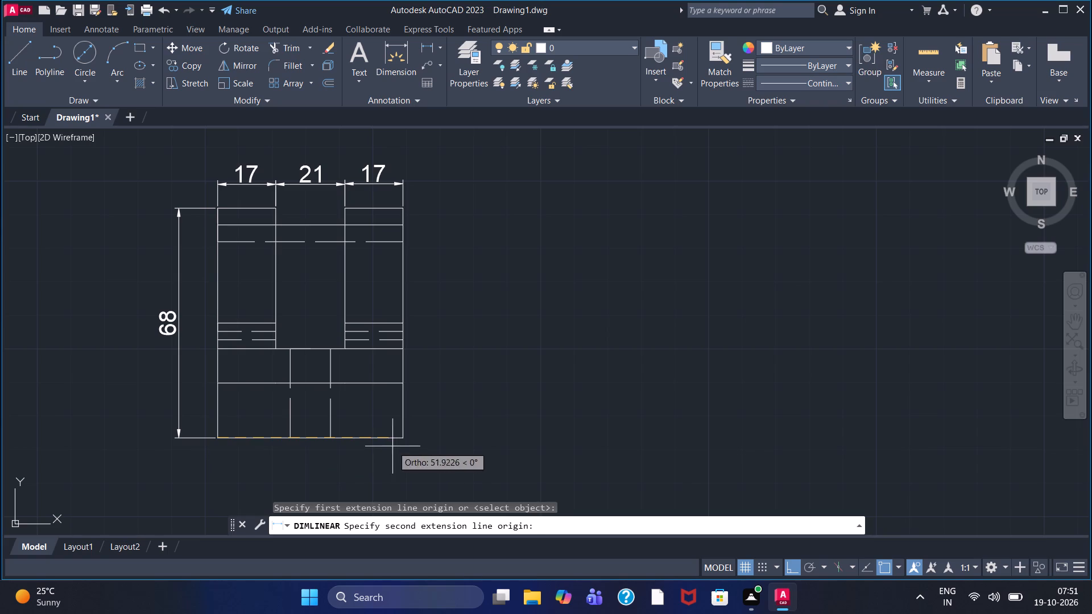
{"action": "left_click_drag", "start_coordinate": [400, 442], "coordinate": [394, 446]}
{"action": "left_click", "coordinate": [339, 474]}
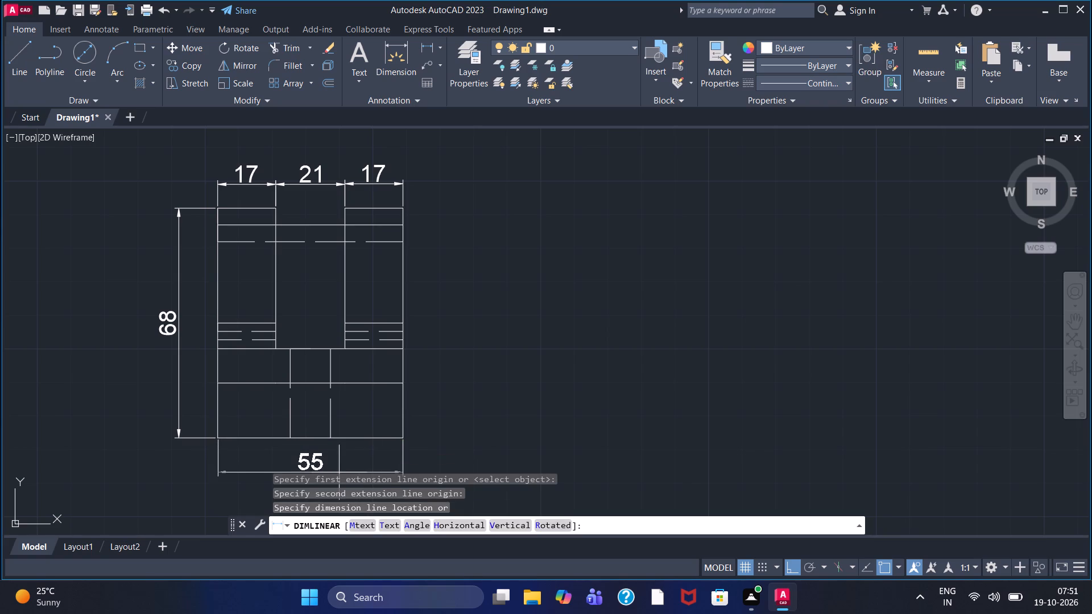
{"action": "middle_click_drag", "start_coordinate": [339, 471], "coordinate": [334, 428]}
{"action": "left_click", "coordinate": [323, 433]}
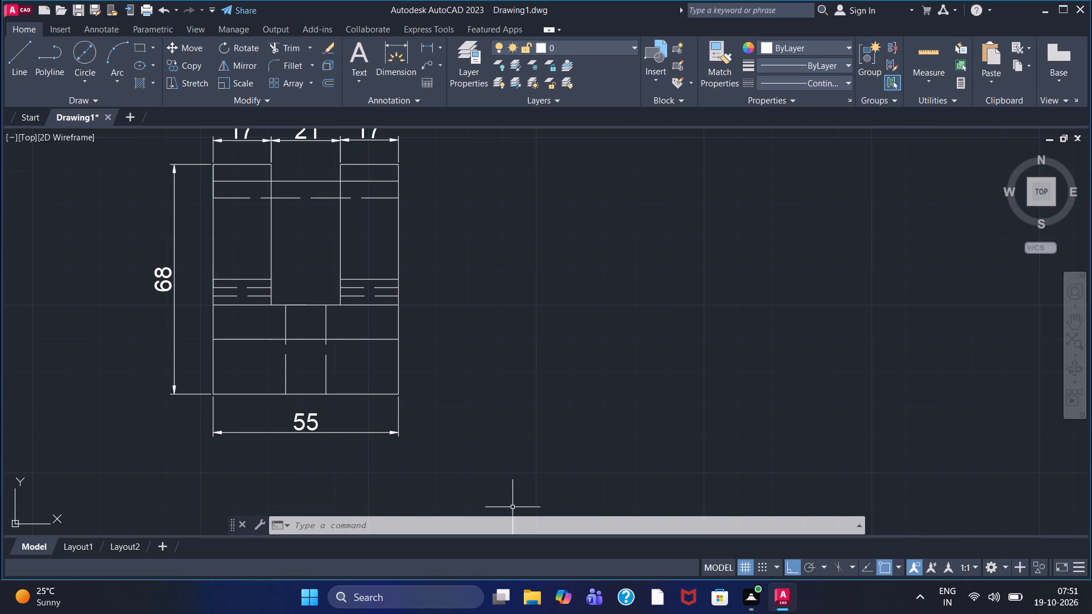
Draw a circle of diameter 38 in the empty area below the slotted block view.
{"action": "middle_click_drag", "start_coordinate": [452, 449], "coordinate": [452, 361]}
{"action": "scroll", "coordinate": [451, 354], "scroll_direction": "down", "scroll_amount": 1}
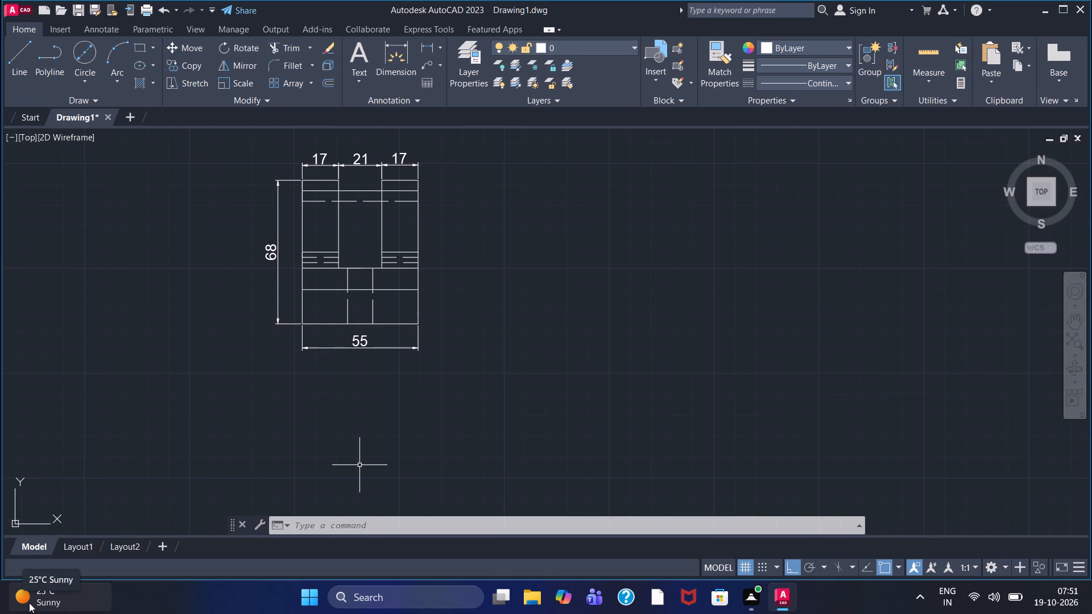
{"action": "scroll", "coordinate": [331, 430], "scroll_direction": "down", "scroll_amount": 1}
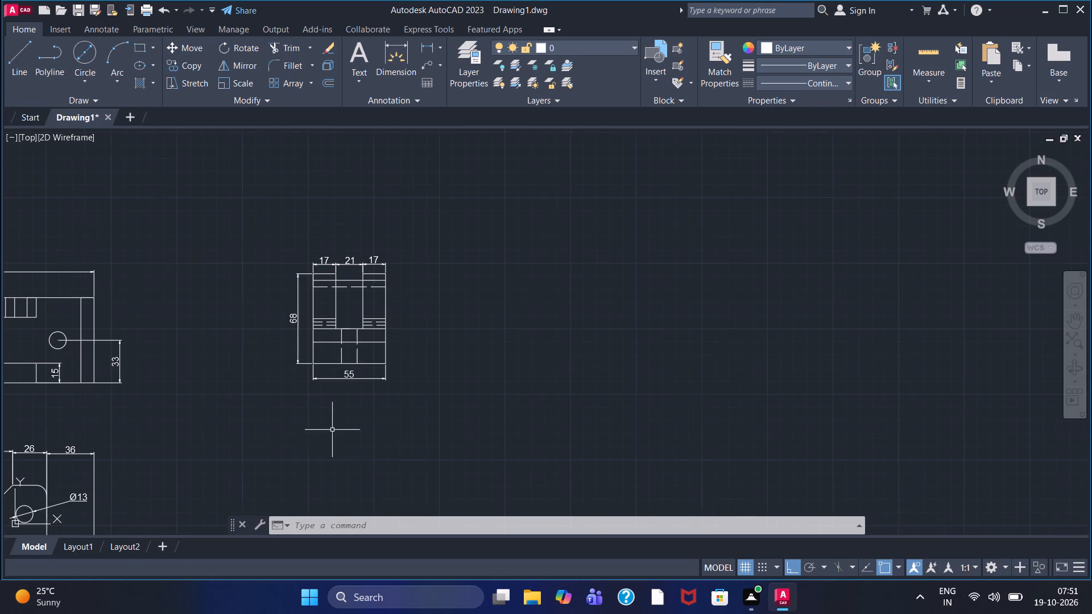
{"action": "middle_click_drag", "start_coordinate": [333, 428], "coordinate": [330, 358]}
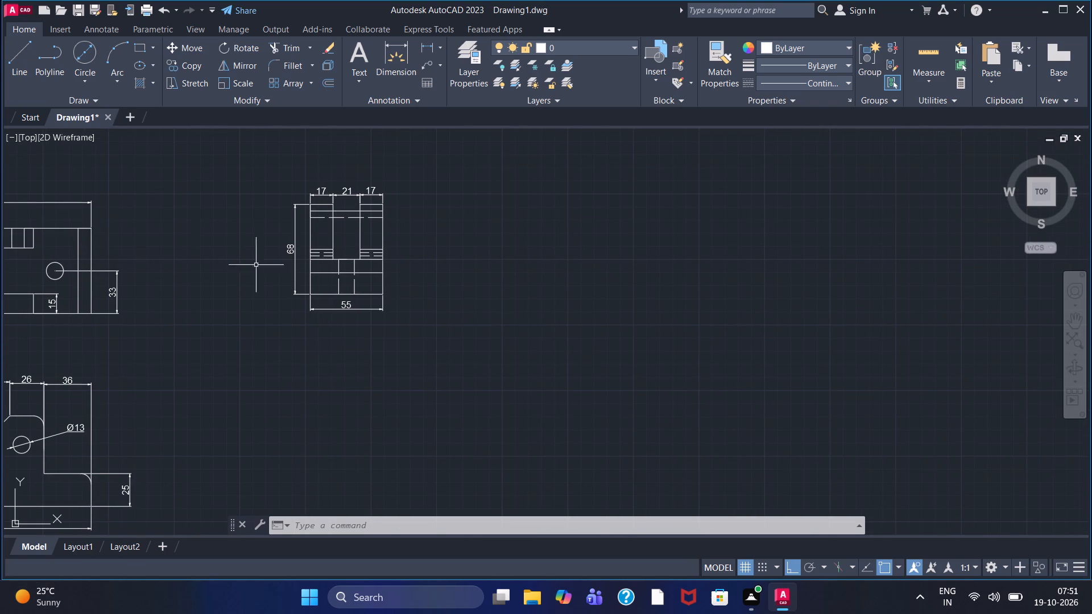
{"action": "left_click", "coordinate": [85, 56]}
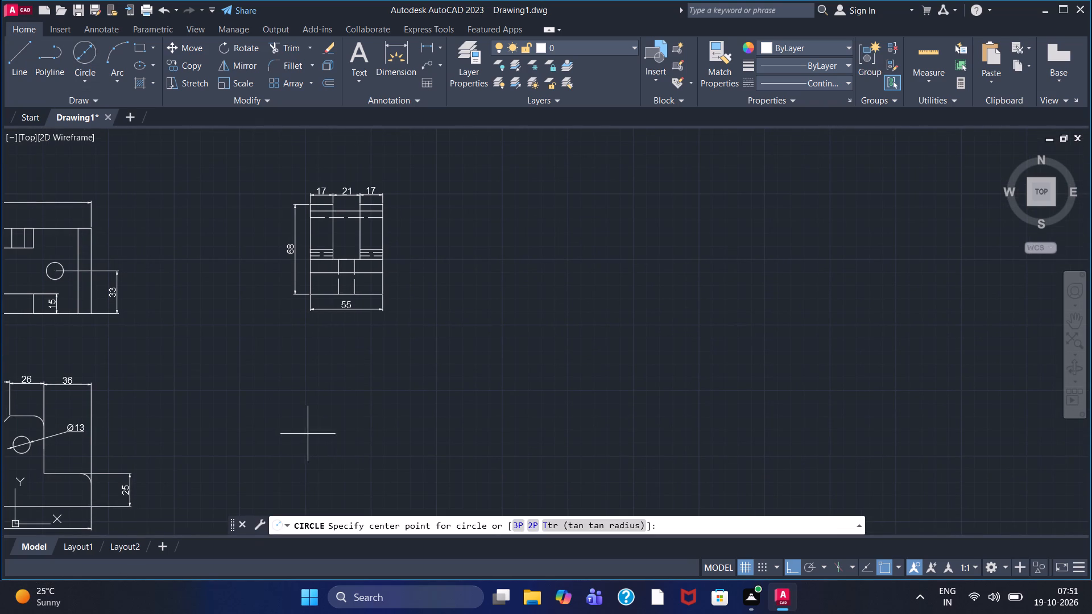
{"action": "left_click", "coordinate": [313, 388]}
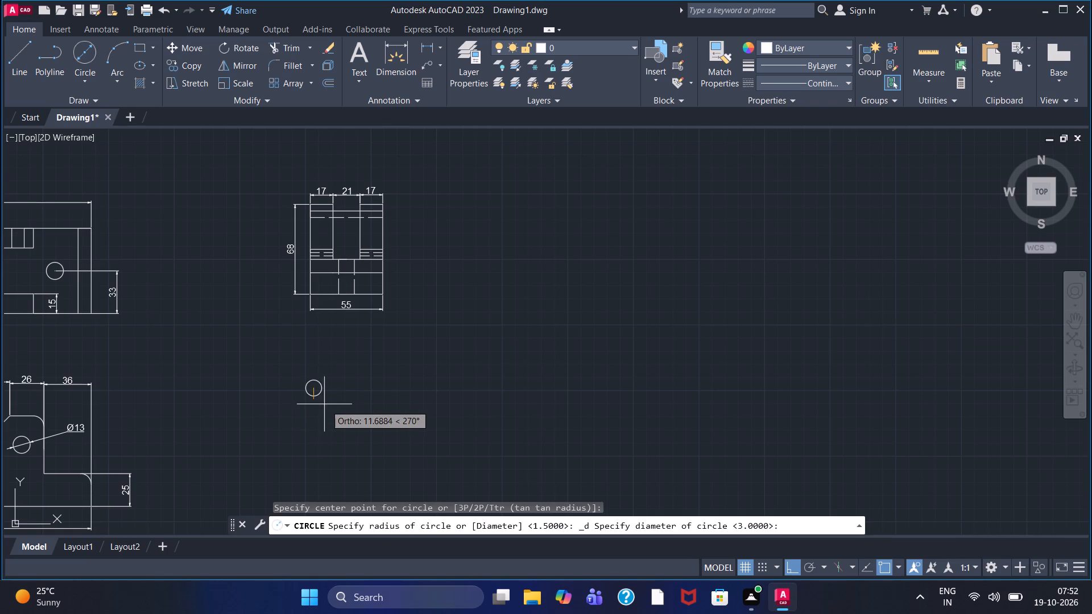
{"action": "key", "text": "3"}
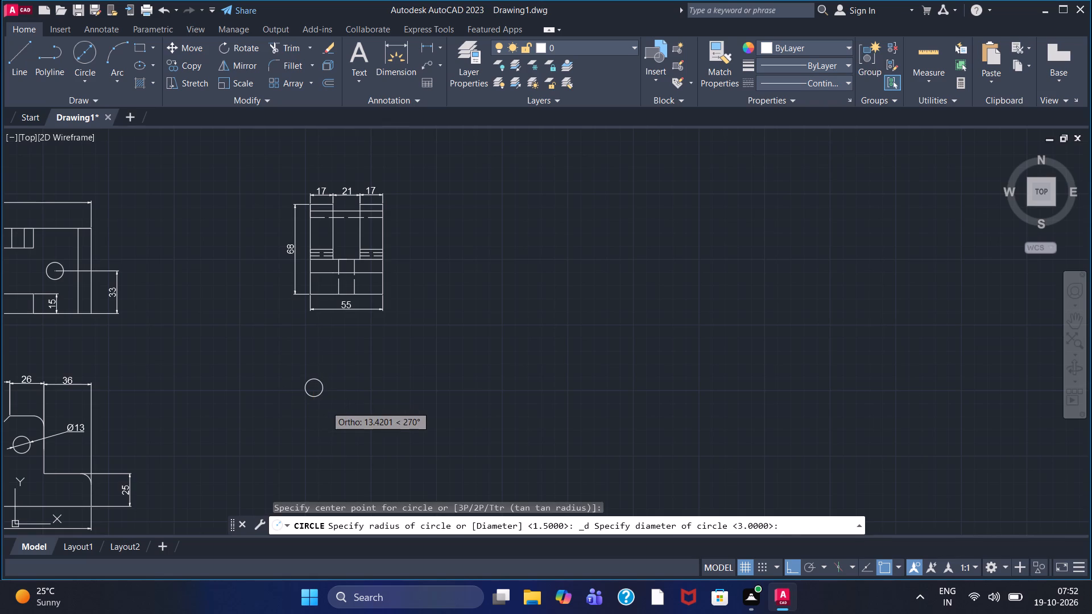
{"action": "key", "text": "8"}
{"action": "key", "text": "Return"}
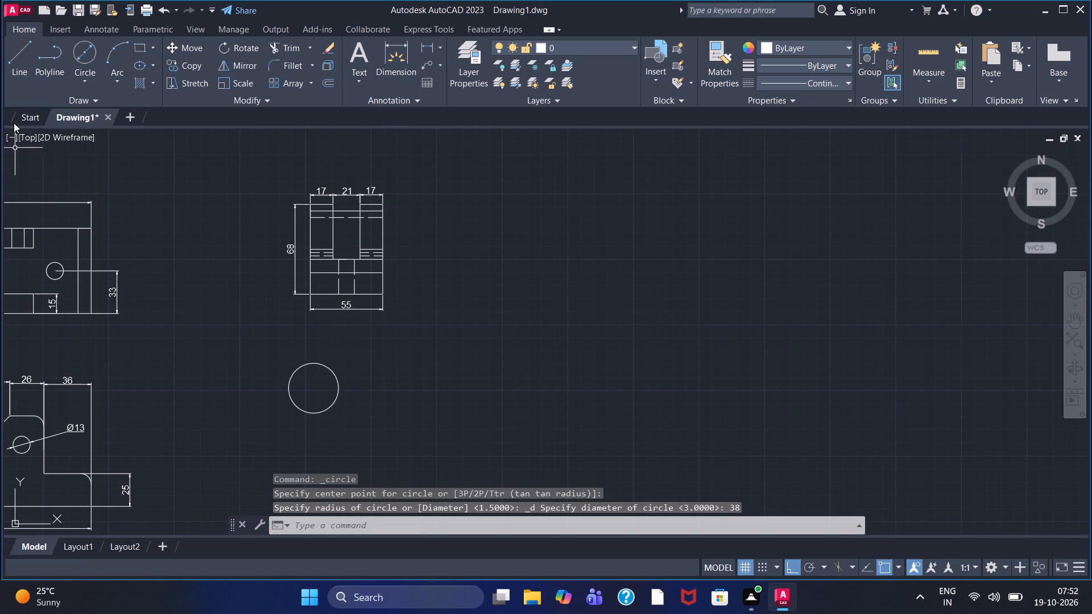
Draw a horizontal line 45 long to the right from the center of the 38-diameter circle.
{"action": "left_click", "coordinate": [16, 72]}
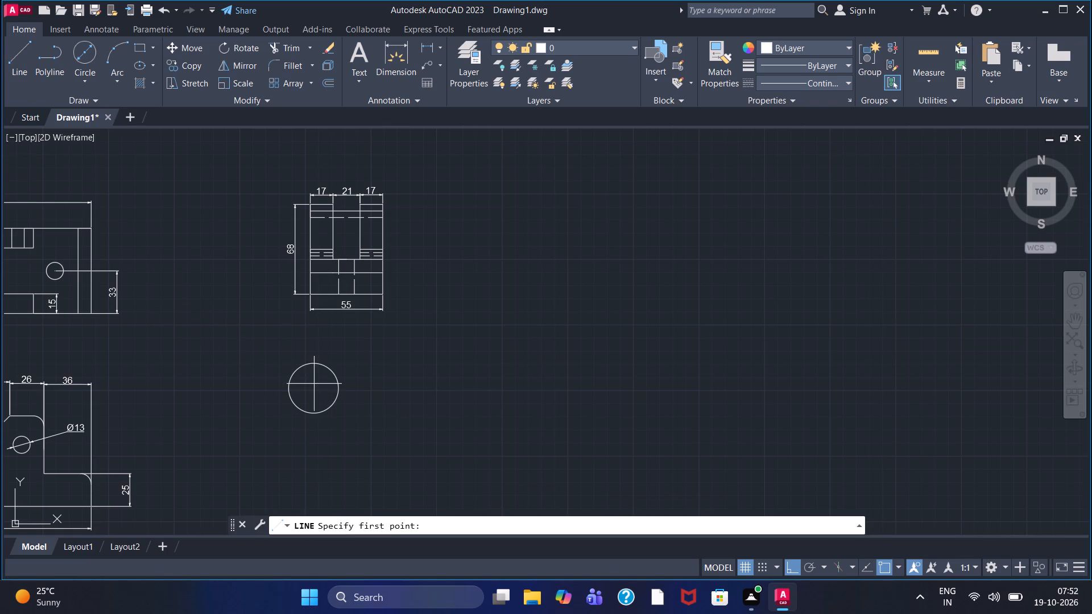
{"action": "left_click", "coordinate": [315, 387]}
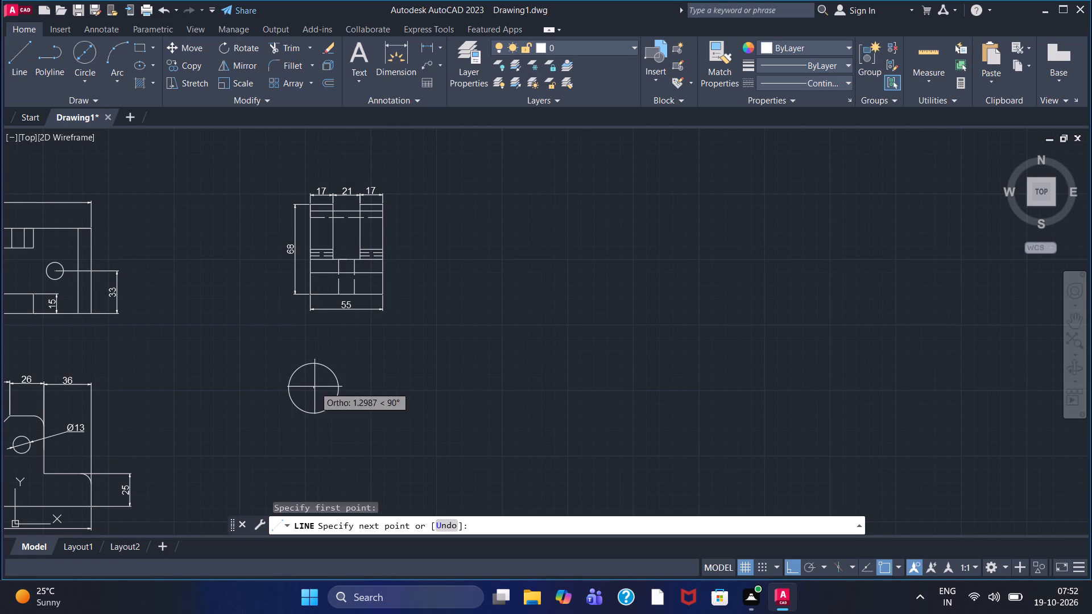
{"action": "type", "text": "45"}
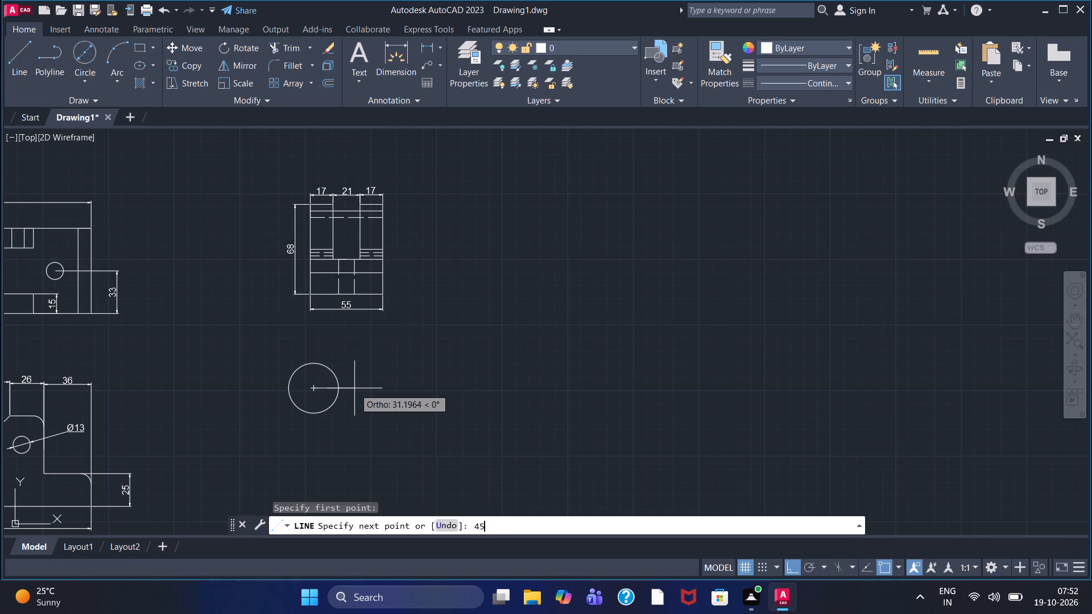
{"action": "key", "text": "Return"}
{"action": "right_click", "coordinate": [412, 342]}
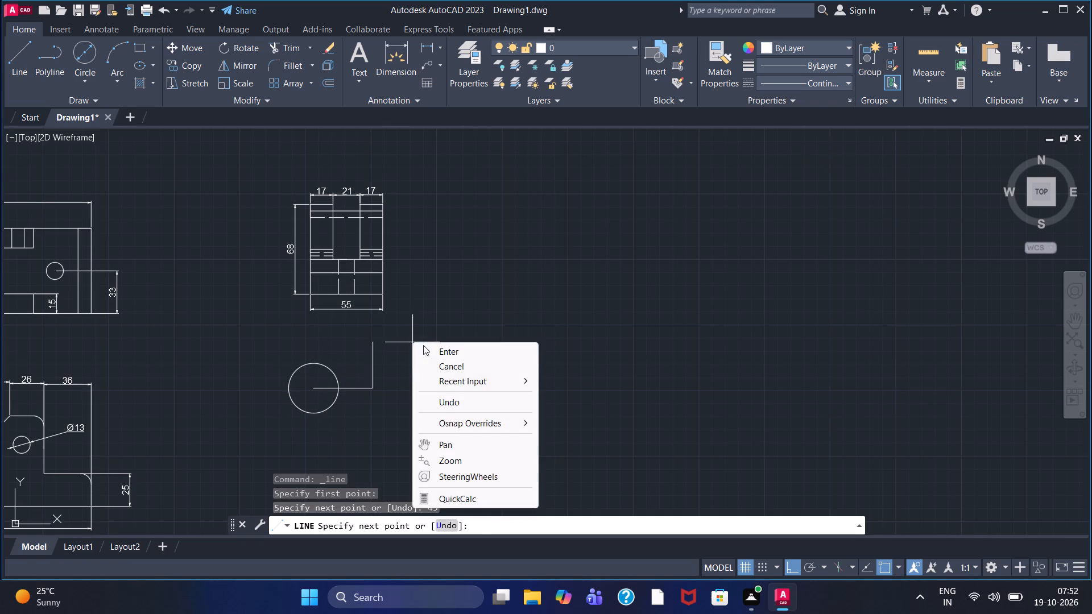
{"action": "left_click", "coordinate": [424, 346]}
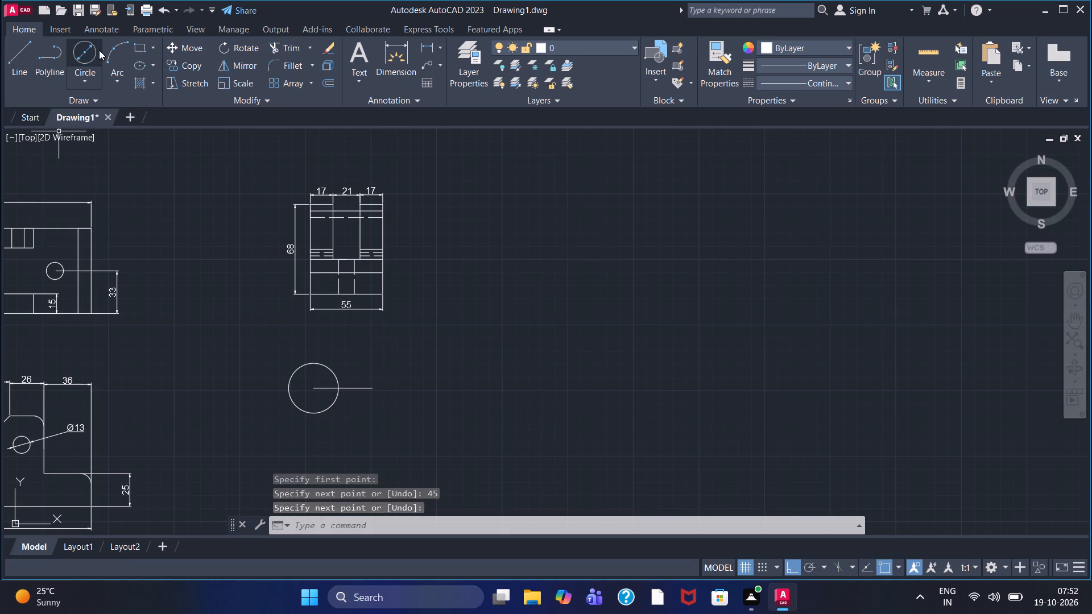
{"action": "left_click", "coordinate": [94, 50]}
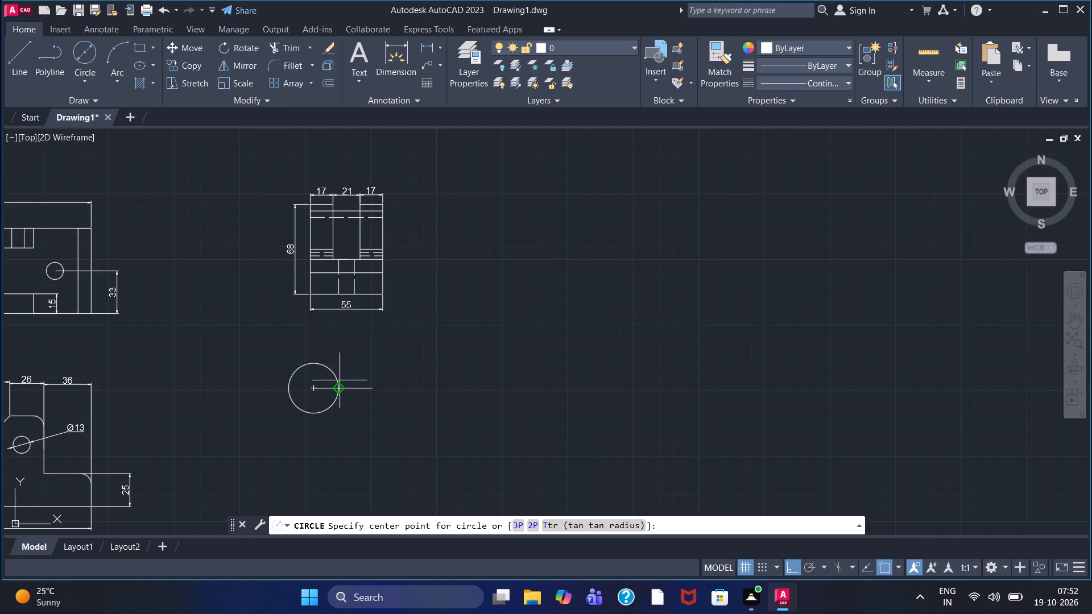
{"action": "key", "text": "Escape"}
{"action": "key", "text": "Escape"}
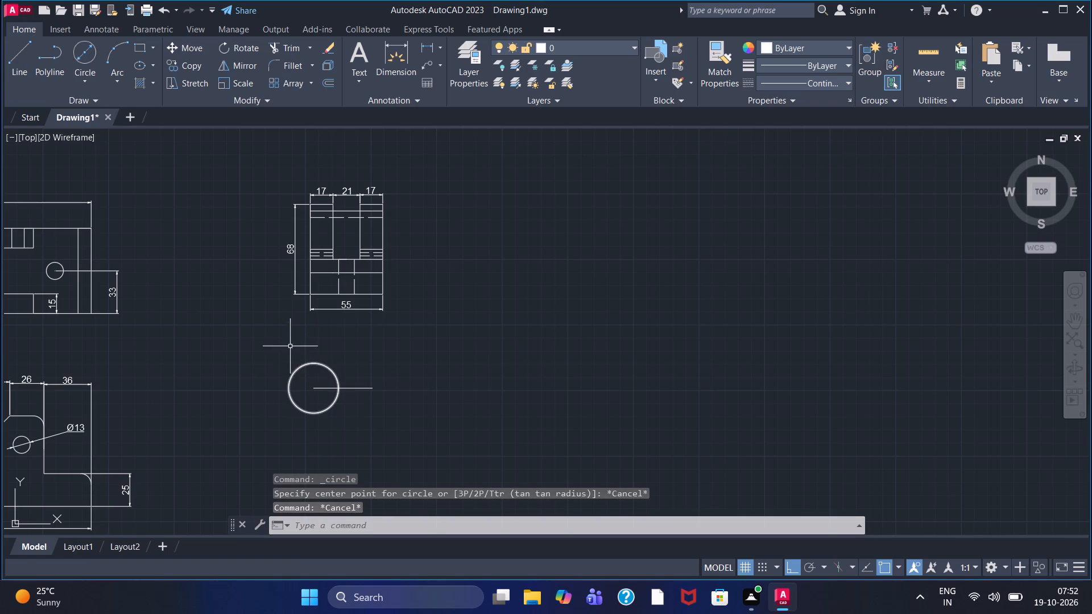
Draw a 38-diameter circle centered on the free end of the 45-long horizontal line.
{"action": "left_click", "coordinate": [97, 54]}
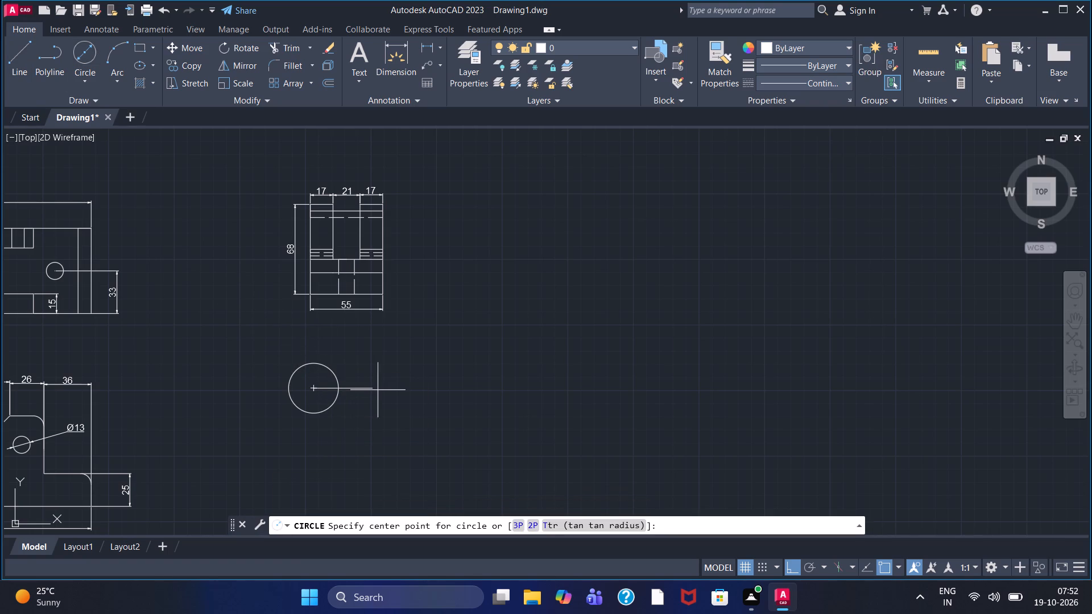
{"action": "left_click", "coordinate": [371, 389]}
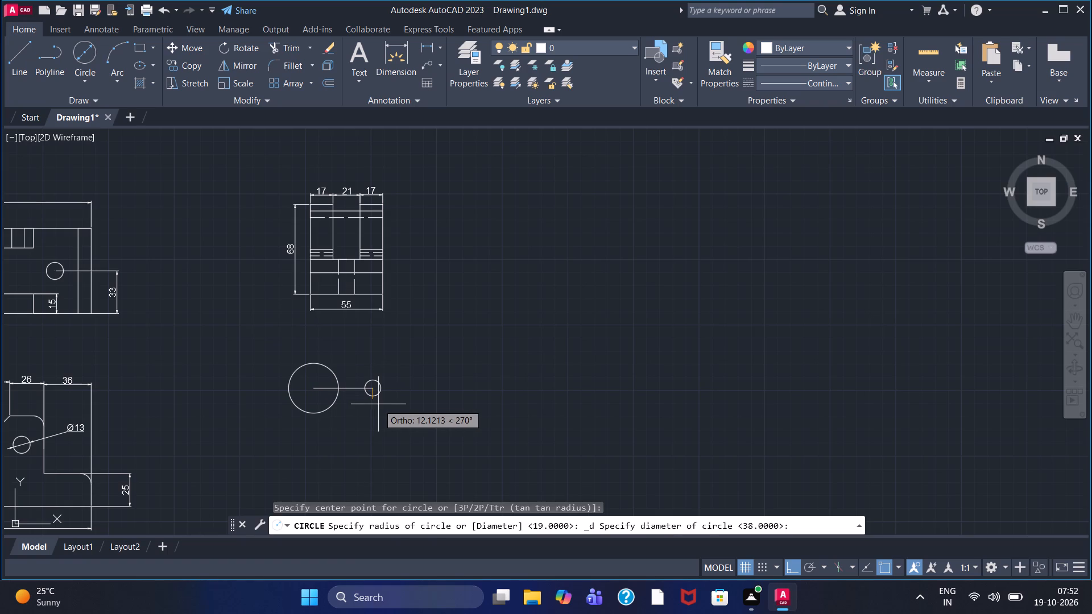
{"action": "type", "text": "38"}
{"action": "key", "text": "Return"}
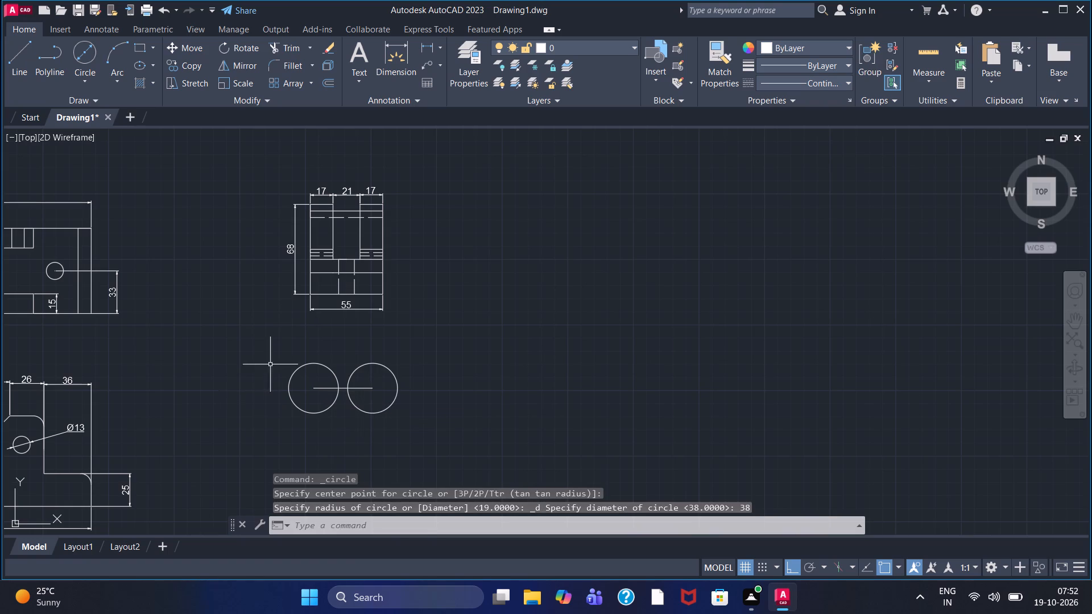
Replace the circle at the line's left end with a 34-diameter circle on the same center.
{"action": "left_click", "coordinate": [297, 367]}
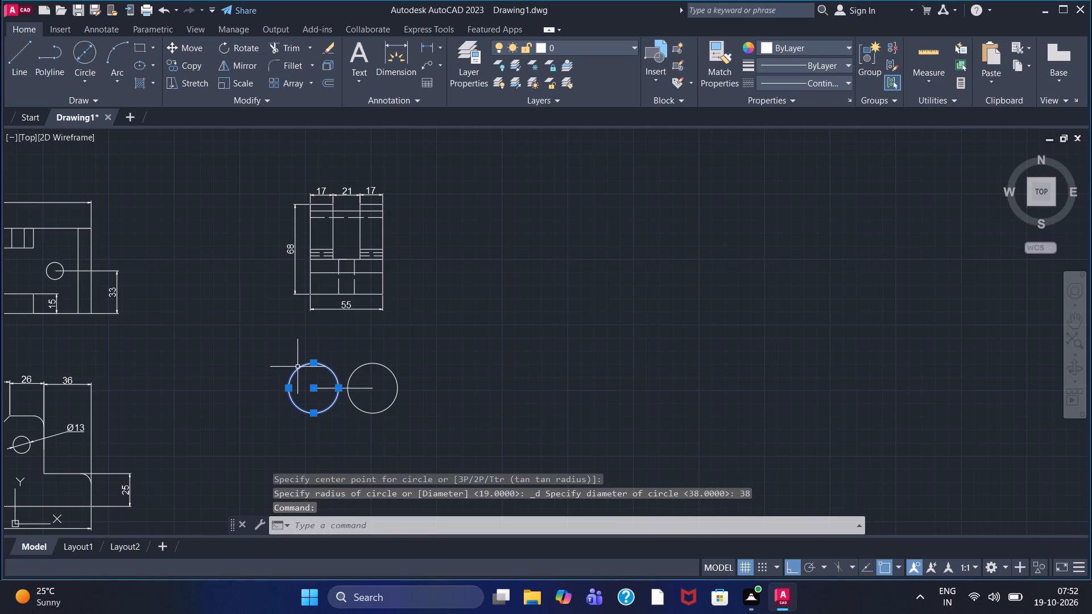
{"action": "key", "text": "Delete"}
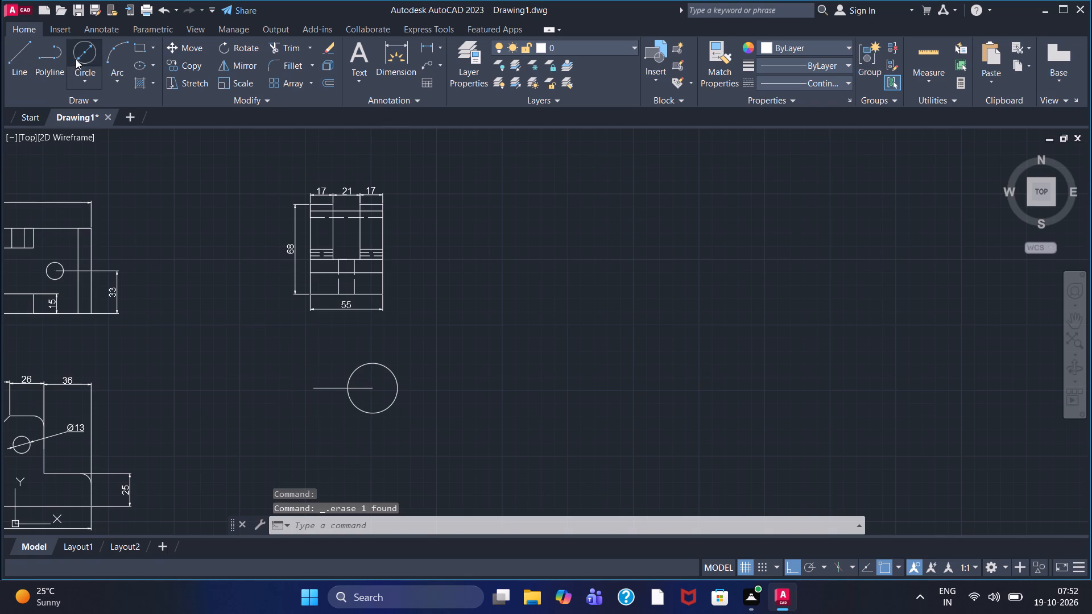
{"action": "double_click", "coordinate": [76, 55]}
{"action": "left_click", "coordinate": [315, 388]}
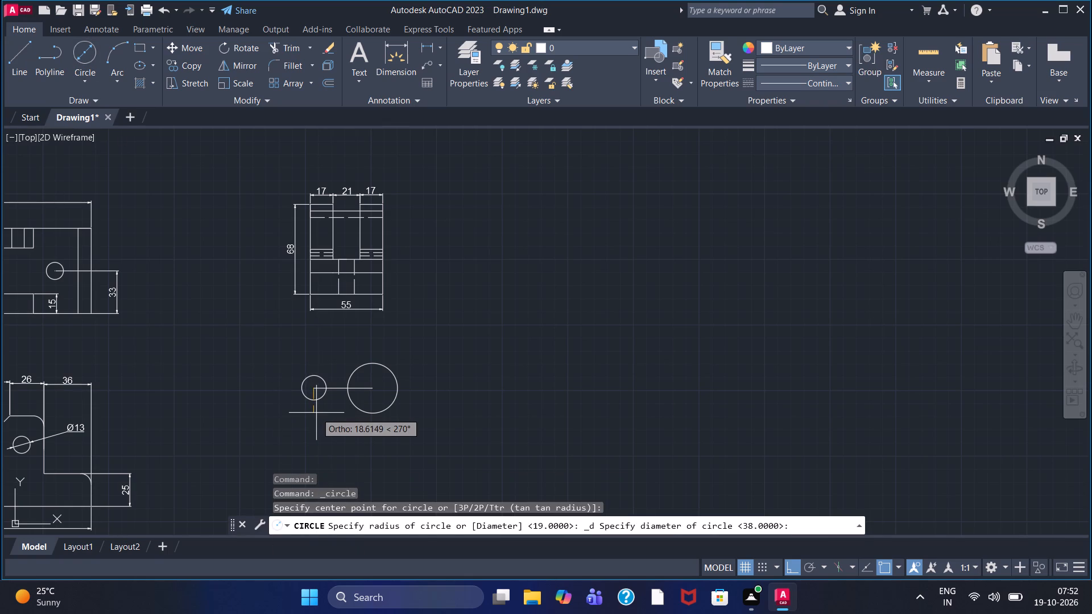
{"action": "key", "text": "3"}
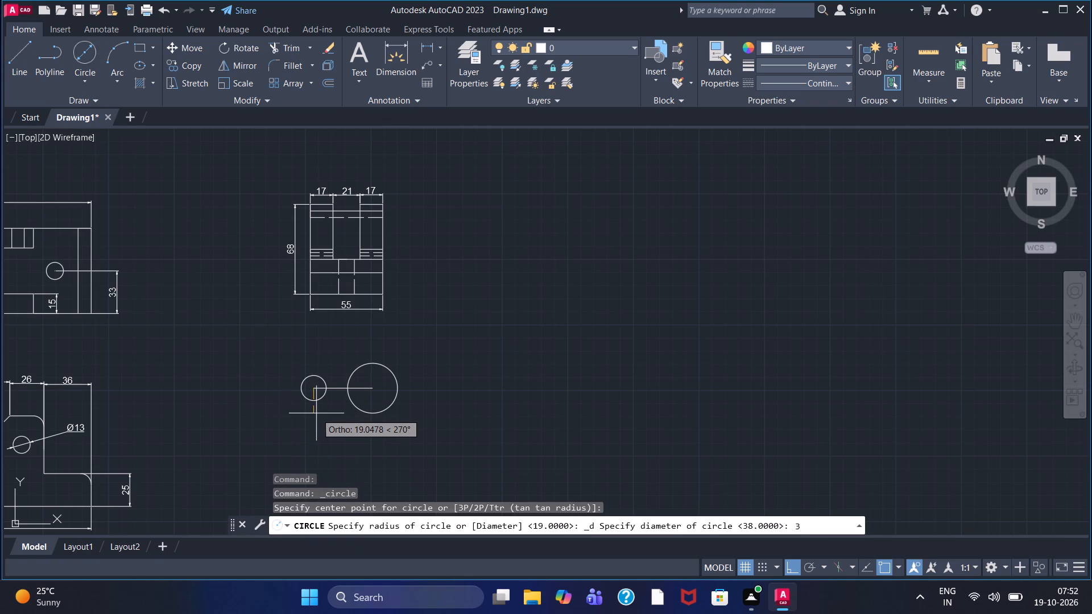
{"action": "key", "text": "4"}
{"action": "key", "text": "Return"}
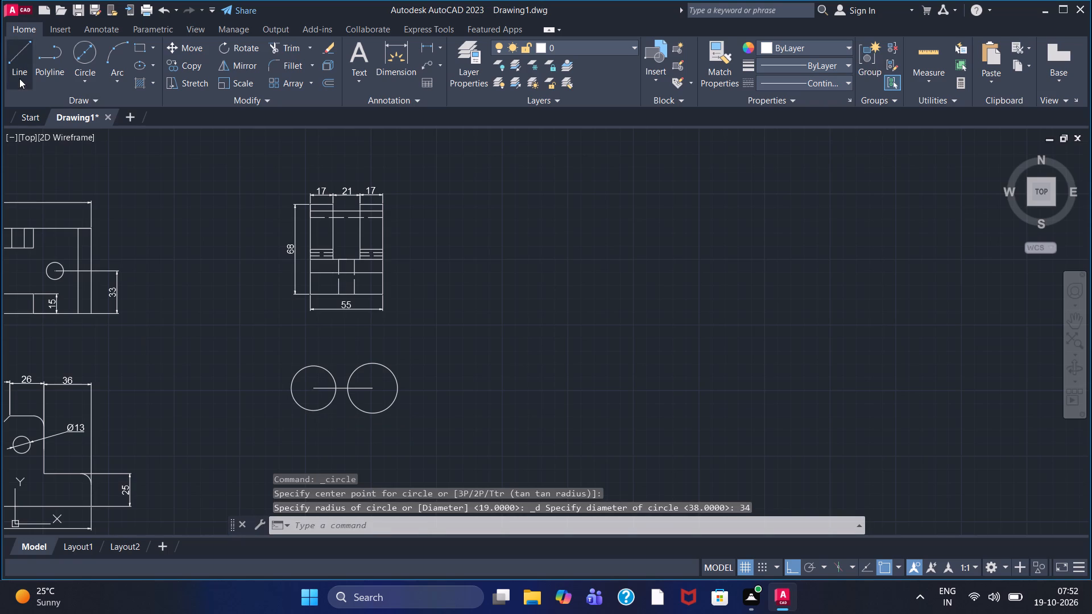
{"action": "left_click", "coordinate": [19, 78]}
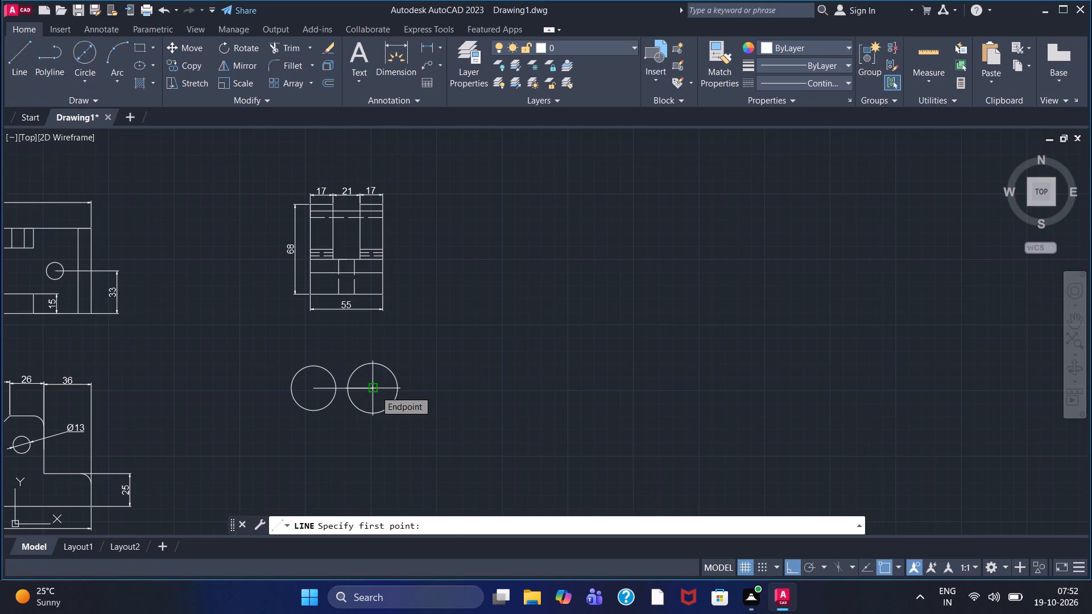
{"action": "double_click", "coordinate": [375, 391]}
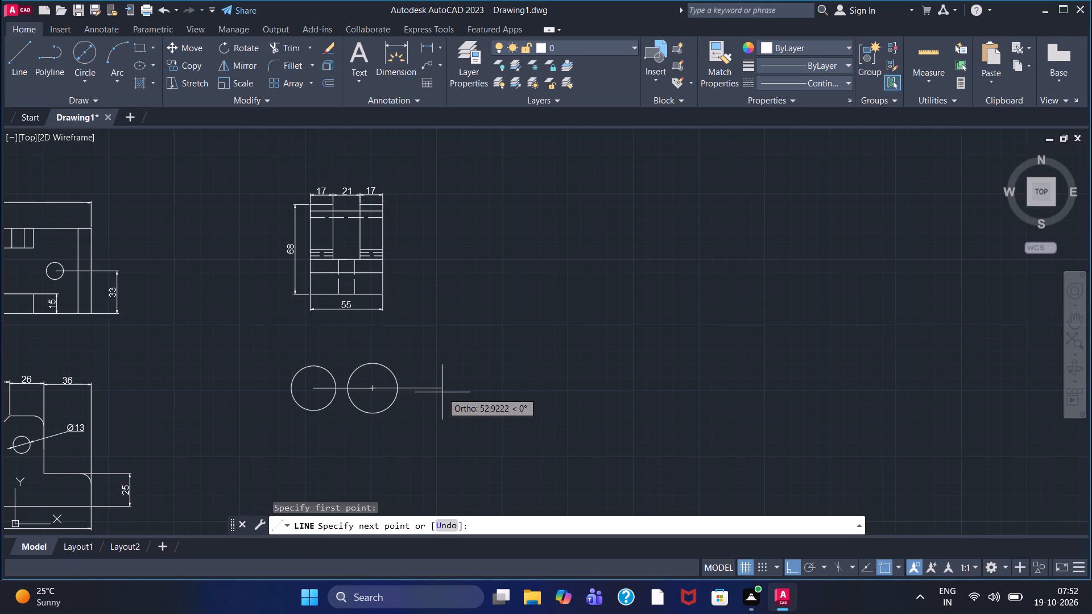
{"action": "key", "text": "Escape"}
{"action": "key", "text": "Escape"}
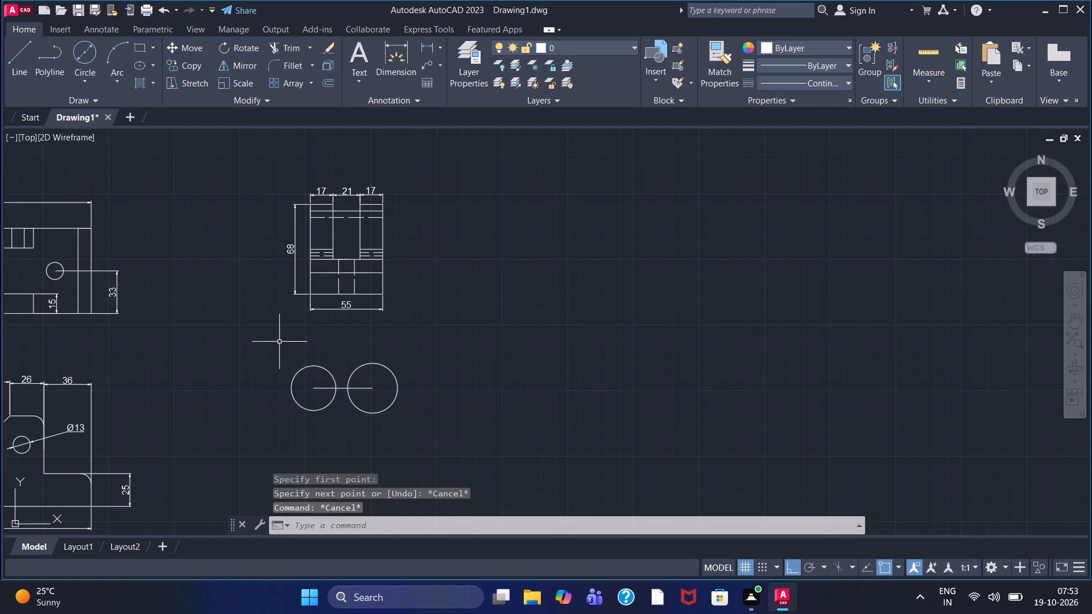
Erase both circles and their connecting line below the slotted block view.
{"action": "left_click", "coordinate": [279, 342]}
{"action": "left_click", "coordinate": [427, 422]}
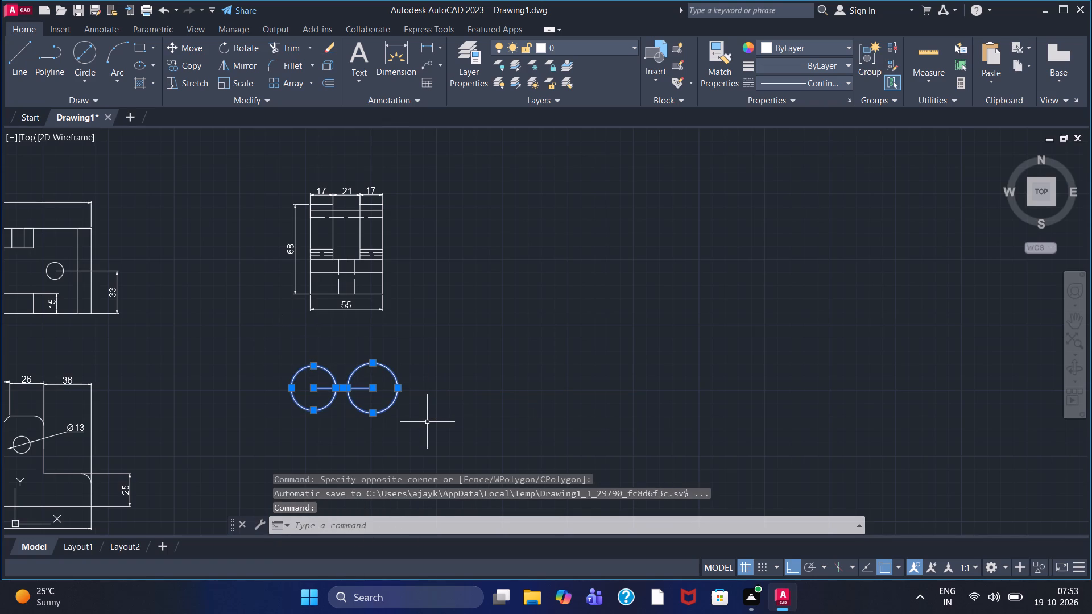
{"action": "key", "text": "Delete"}
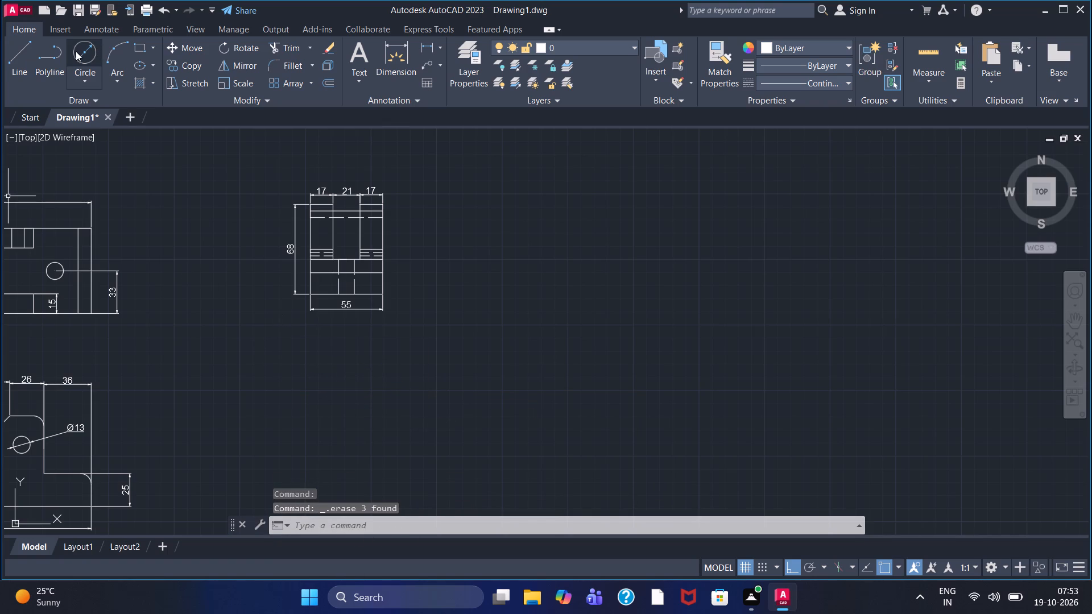
Draw a circle of diameter 34 in the empty area below the slotted block view.
{"action": "left_click", "coordinate": [76, 51]}
{"action": "left_click", "coordinate": [313, 394]}
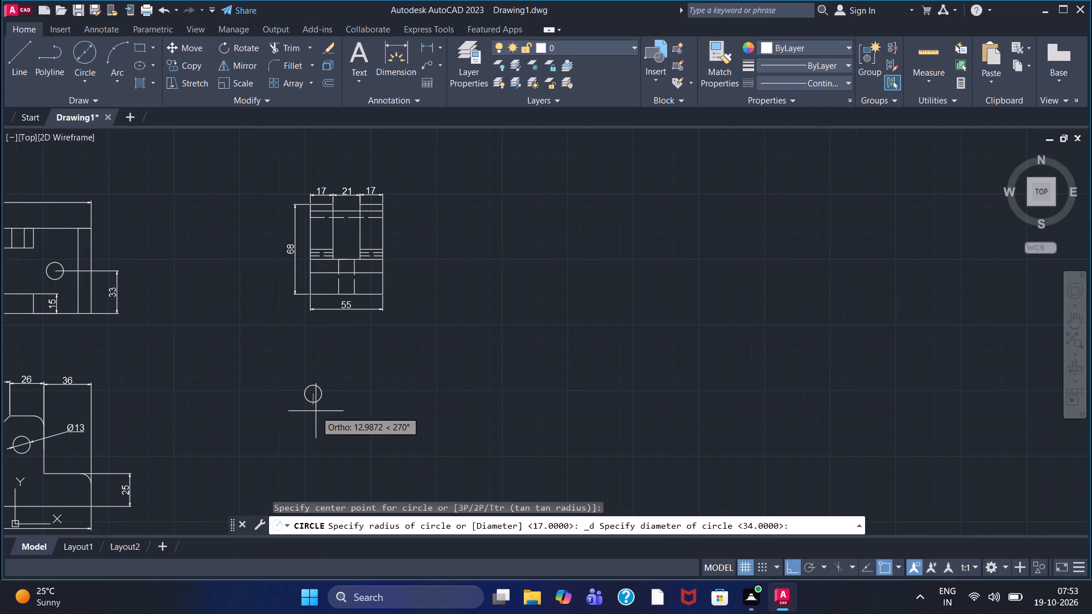
{"action": "type", "text": "34"}
{"action": "key", "text": "Return"}
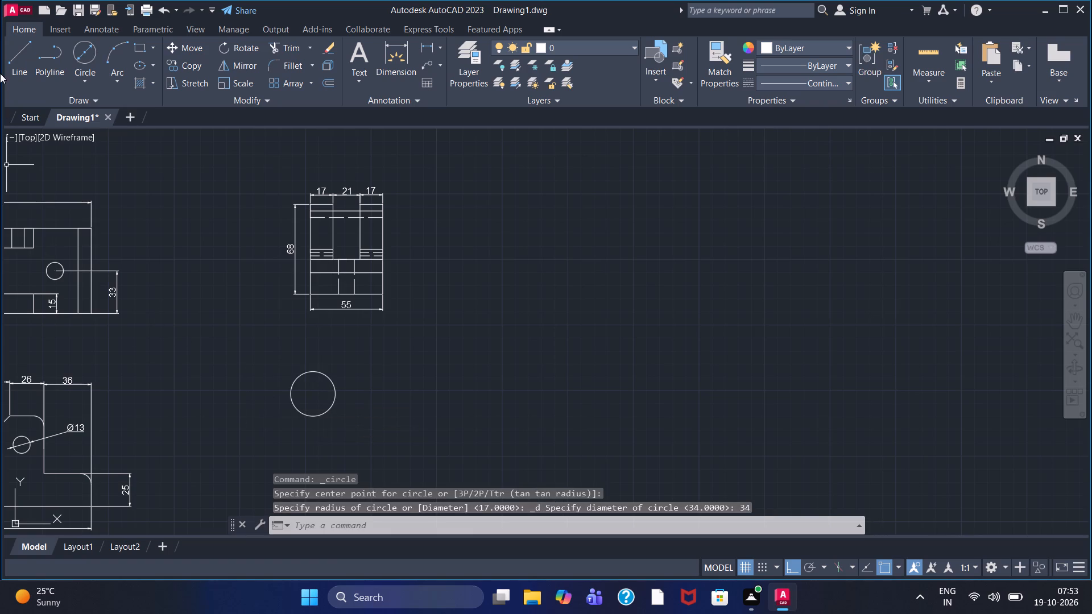
Draw a horizontal line 48 long to the right from the center of the 34-diameter circle.
{"action": "left_click", "coordinate": [28, 49]}
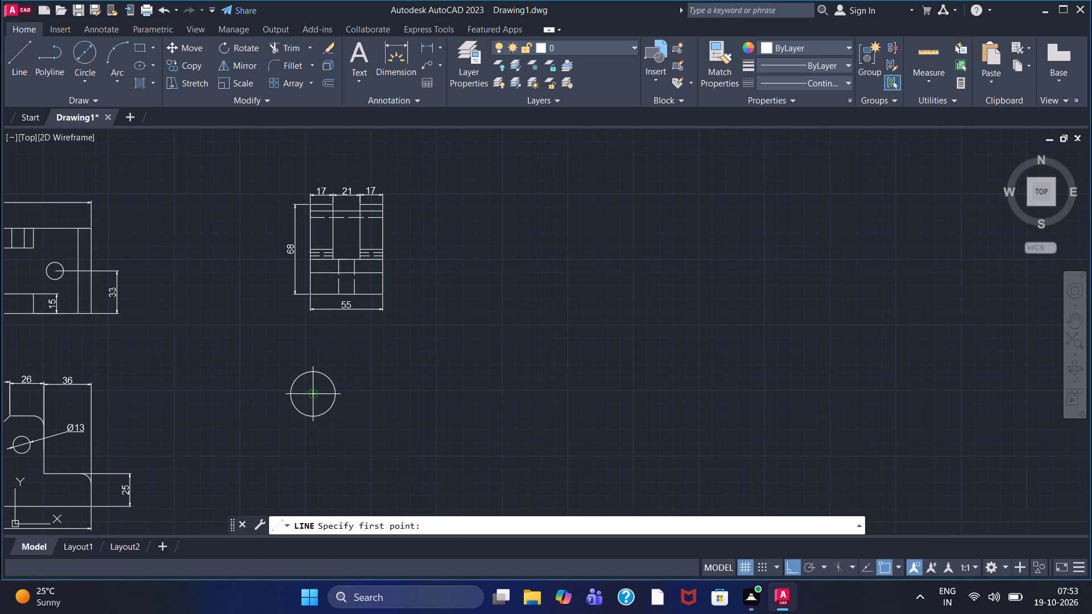
{"action": "double_click", "coordinate": [315, 397]}
{"action": "key", "text": "4"}
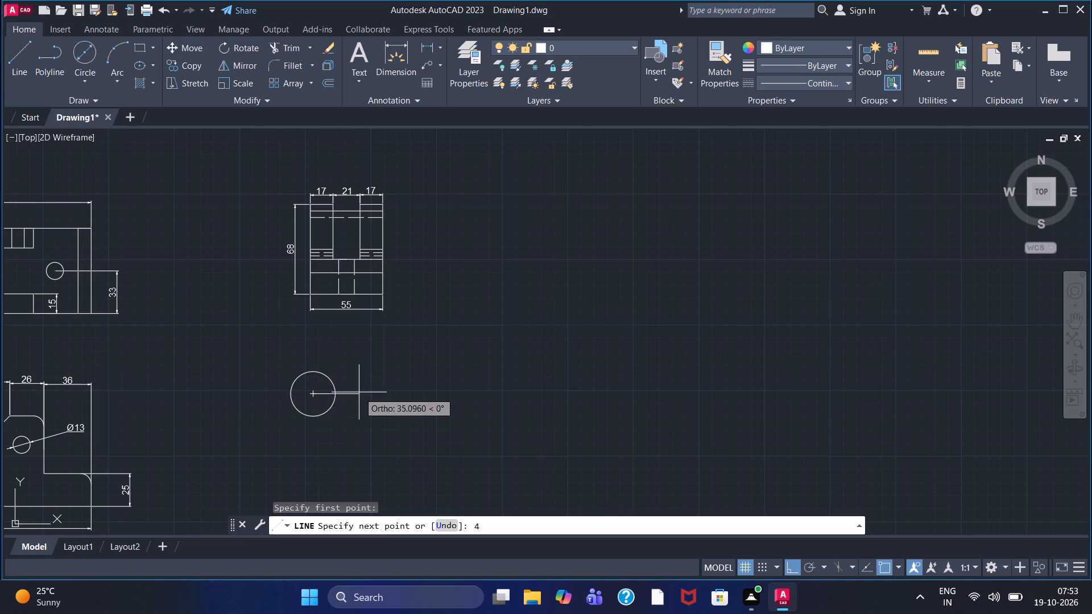
{"action": "key", "text": "8"}
{"action": "key", "text": "Return"}
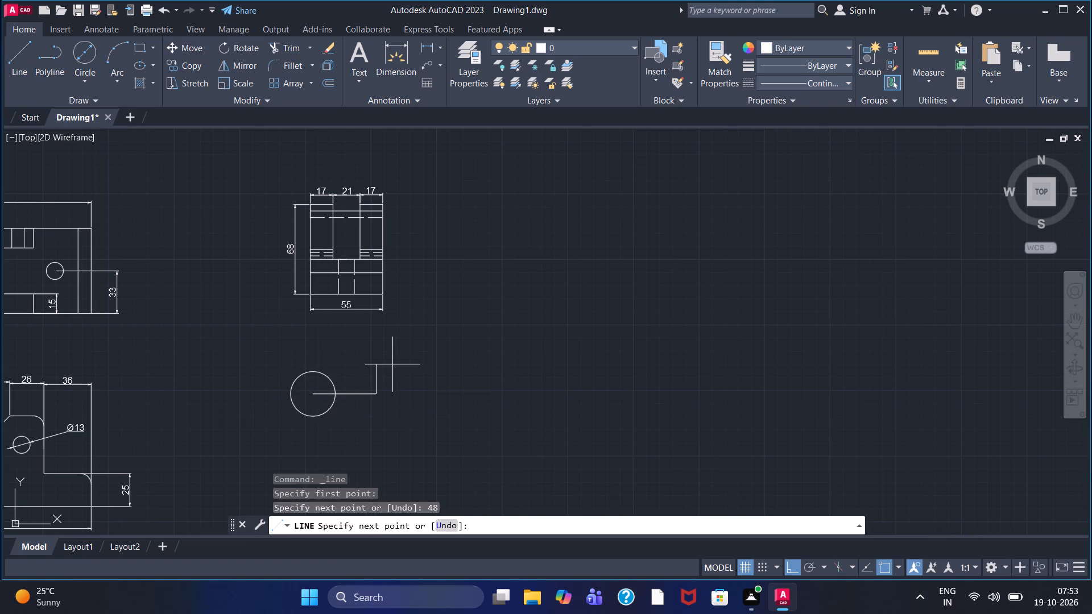
{"action": "right_click", "coordinate": [395, 360]}
{"action": "left_click", "coordinate": [421, 368]}
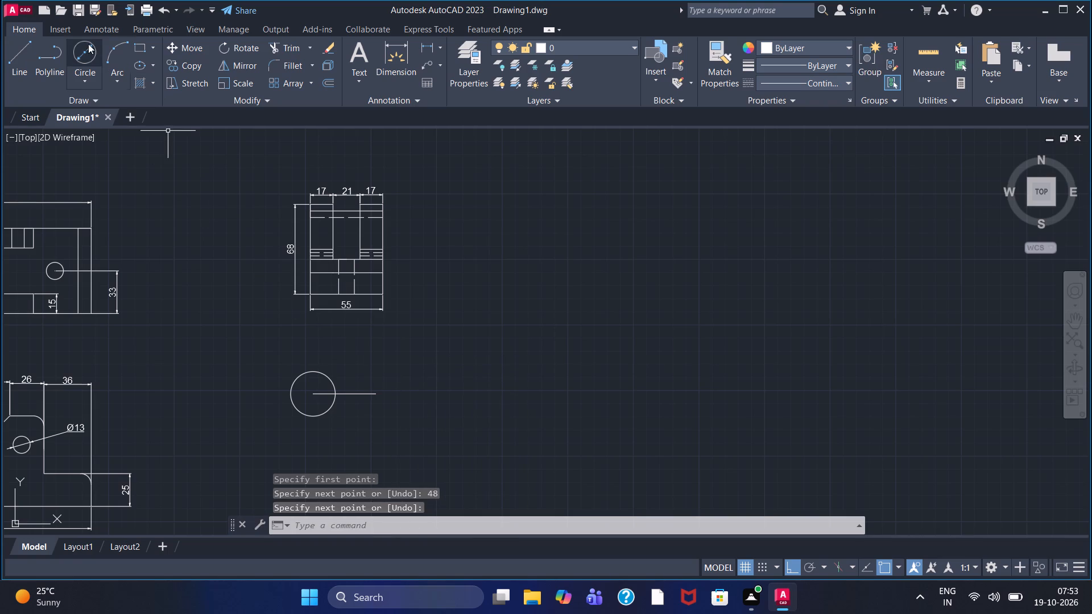
Draw a 38-diameter circle centered on the right end of the 48-long line.
{"action": "left_click", "coordinate": [86, 44]}
{"action": "double_click", "coordinate": [377, 396]}
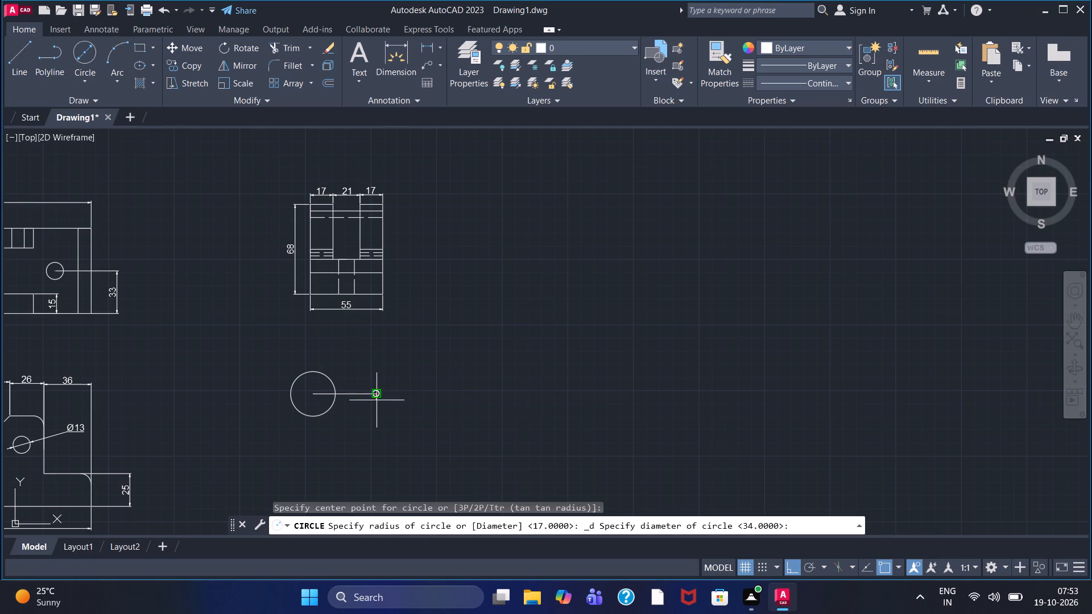
{"action": "type", "text": "38"}
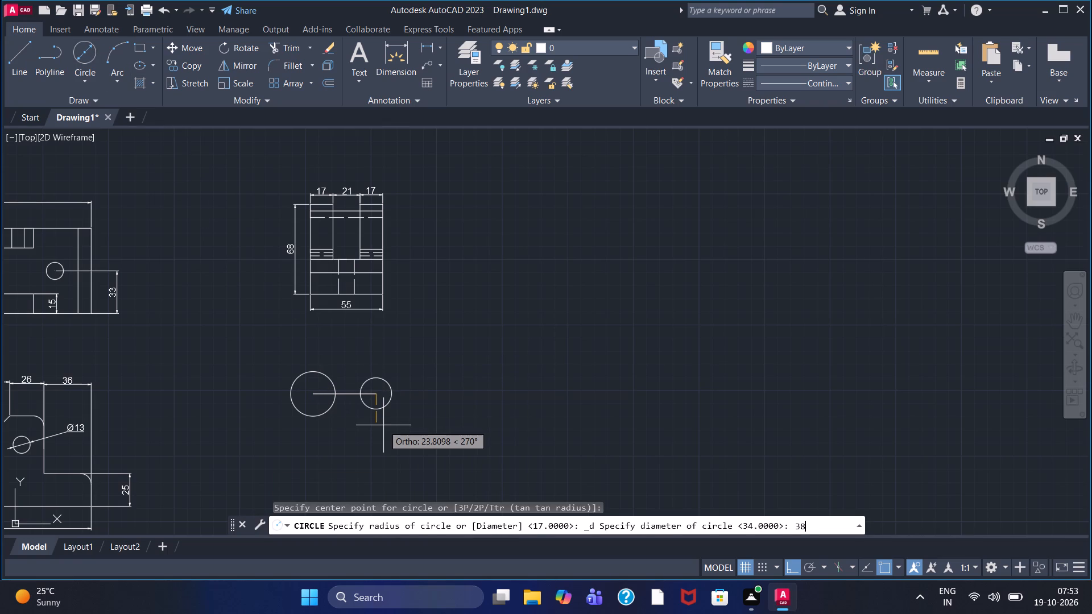
{"action": "key", "text": "Return"}
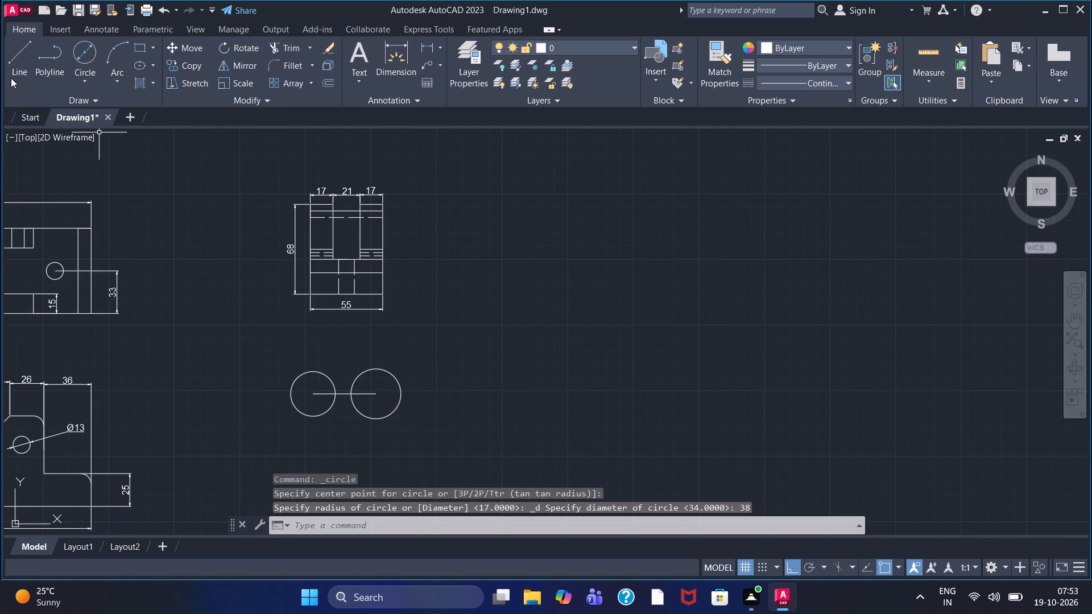
Draw a second horizontal line 48 long to the right from the center of the 38-diameter circle.
{"action": "left_click", "coordinate": [11, 78]}
{"action": "left_click", "coordinate": [378, 392]}
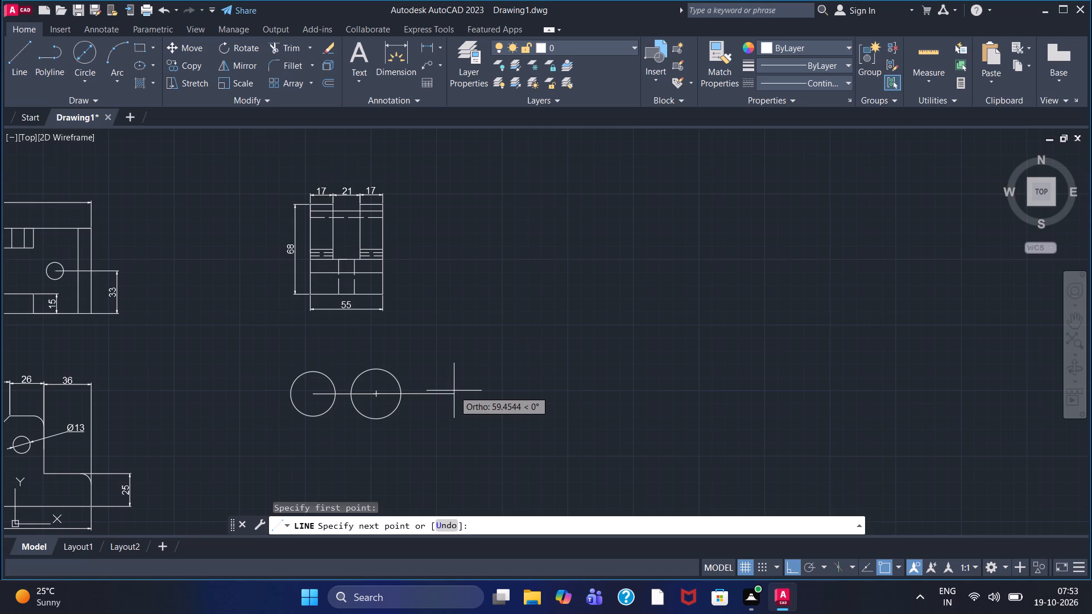
{"action": "type", "text": "48"}
{"action": "key", "text": "Return"}
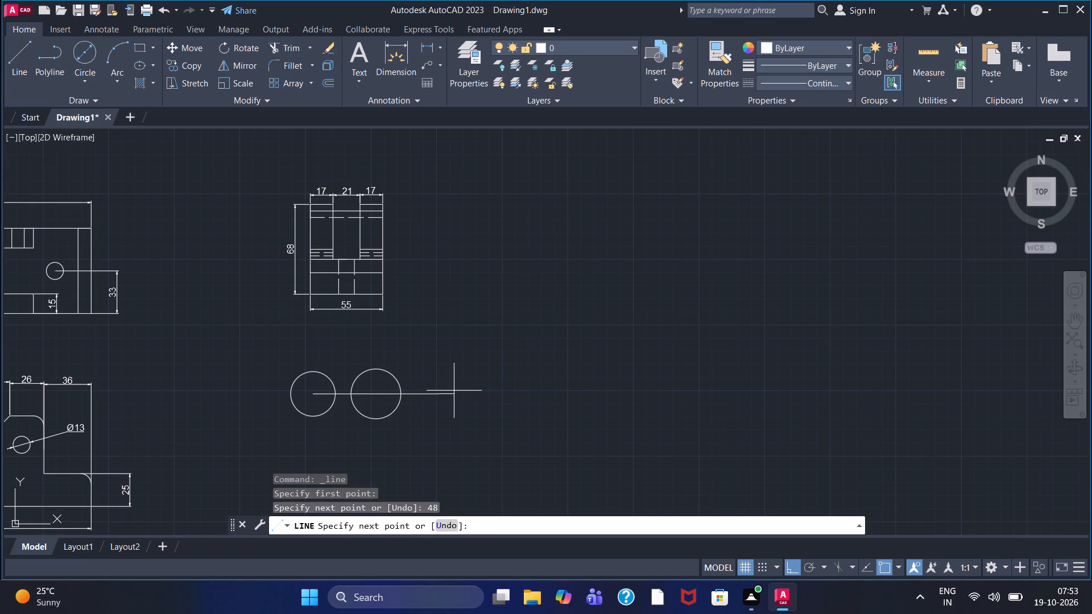
{"action": "right_click", "coordinate": [468, 349]}
{"action": "left_click", "coordinate": [497, 363]}
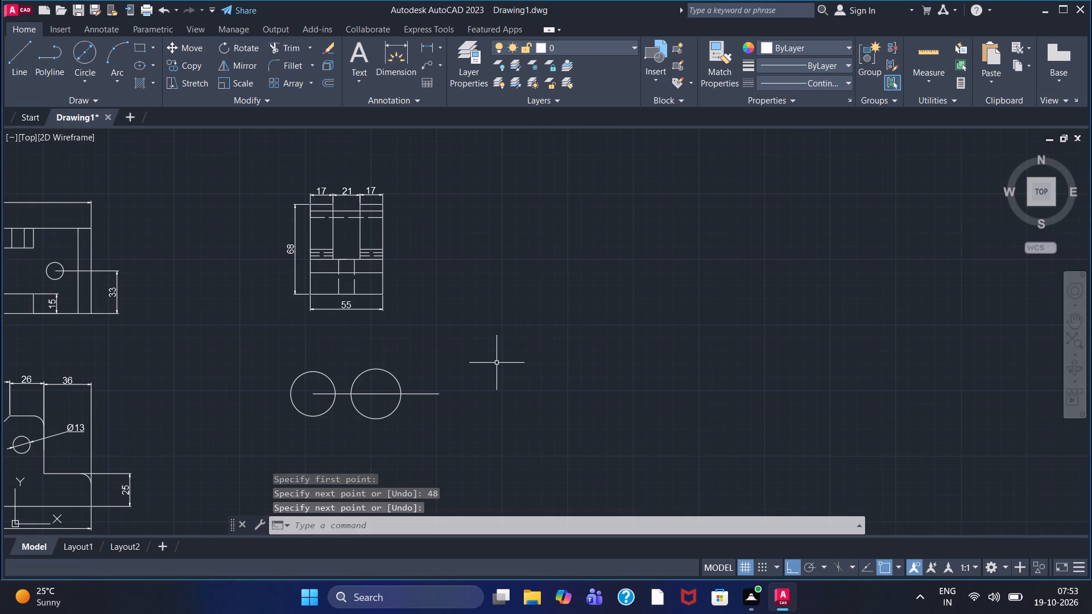
Draw a 34-diameter circle centered on the right end of the second 48-long line.
{"action": "left_click", "coordinate": [94, 49]}
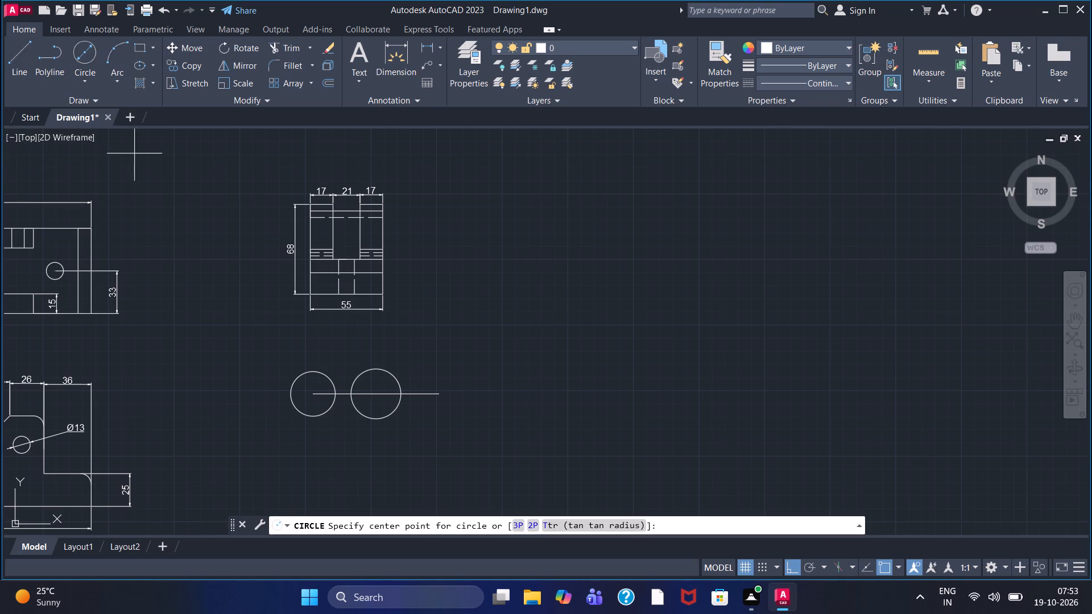
{"action": "left_click", "coordinate": [440, 396]}
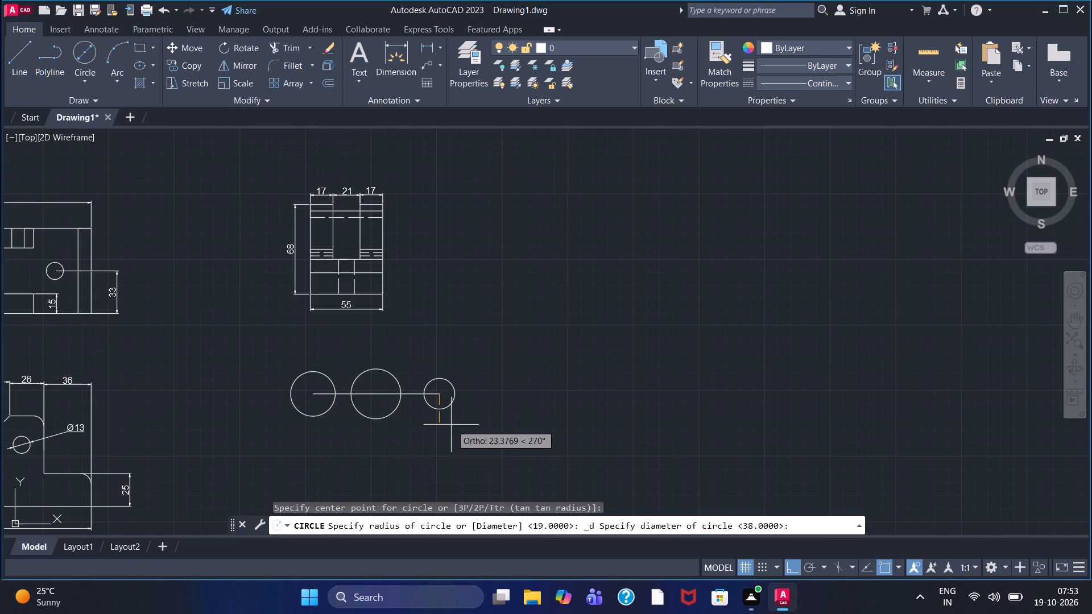
{"action": "type", "text": "34"}
{"action": "key", "text": "Return"}
{"action": "right_click", "coordinate": [454, 322]}
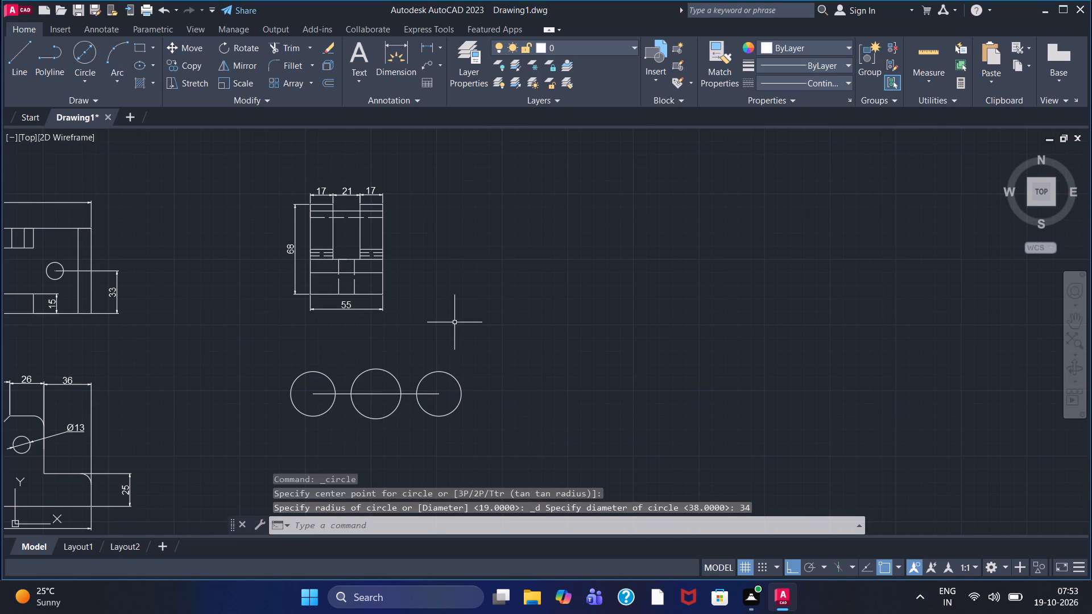
{"action": "left_click", "coordinate": [560, 376]}
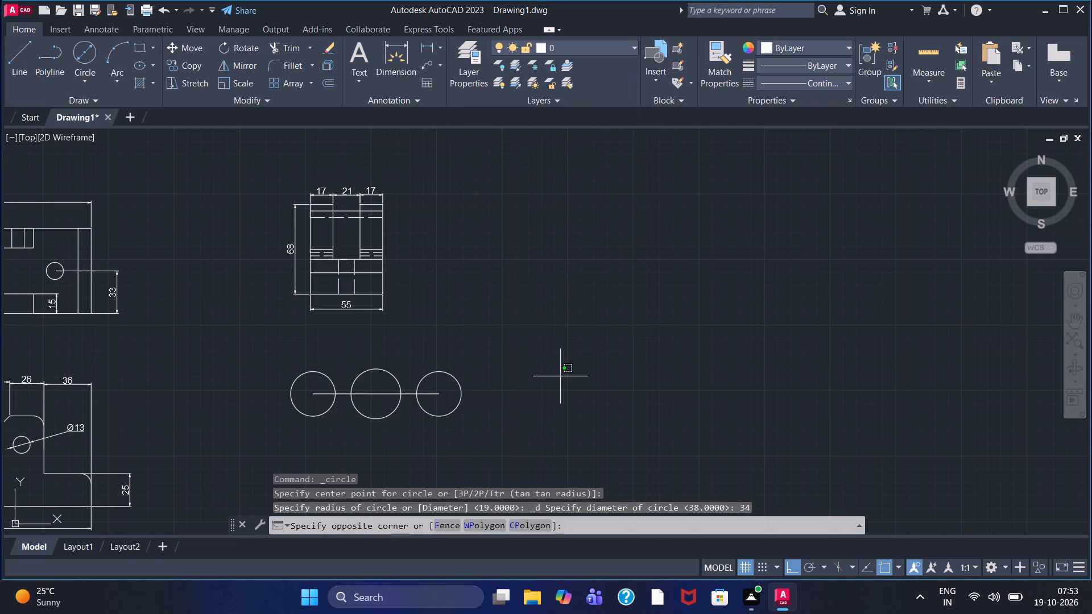
{"action": "key", "text": "Escape"}
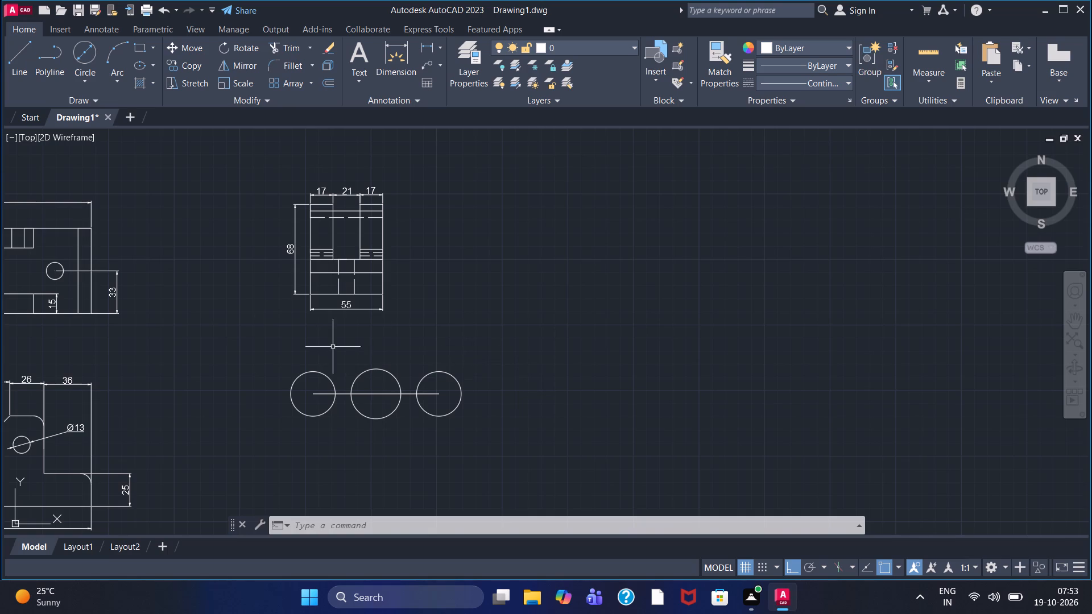
With ortho off, draw a line from the top quadrant of the middle 38-diameter circle to the top of the left 34-diameter circle.
{"action": "left_click", "coordinate": [22, 79]}
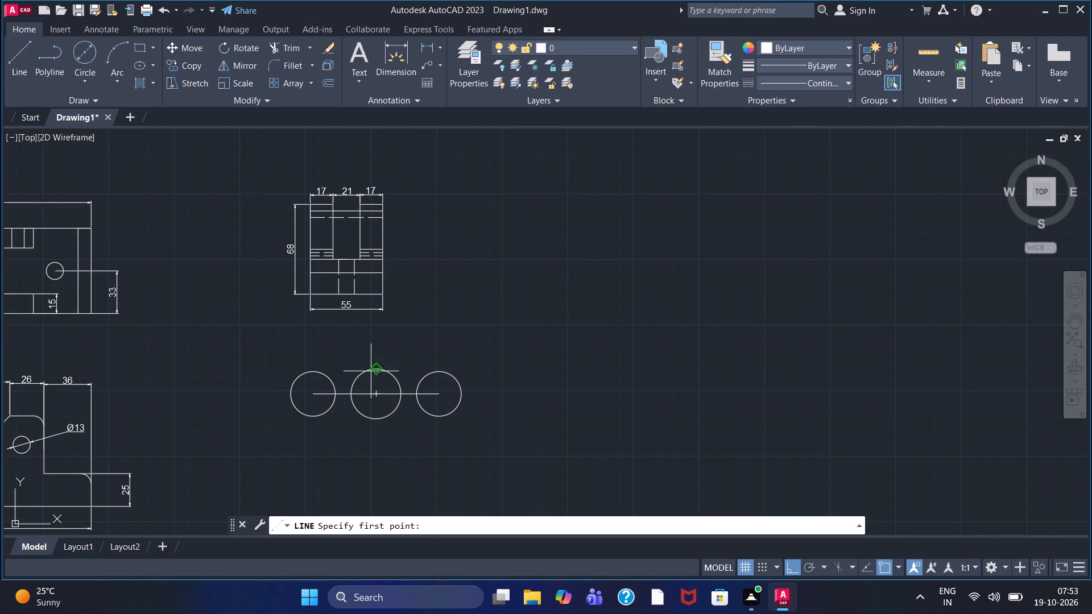
{"action": "left_click", "coordinate": [377, 373]}
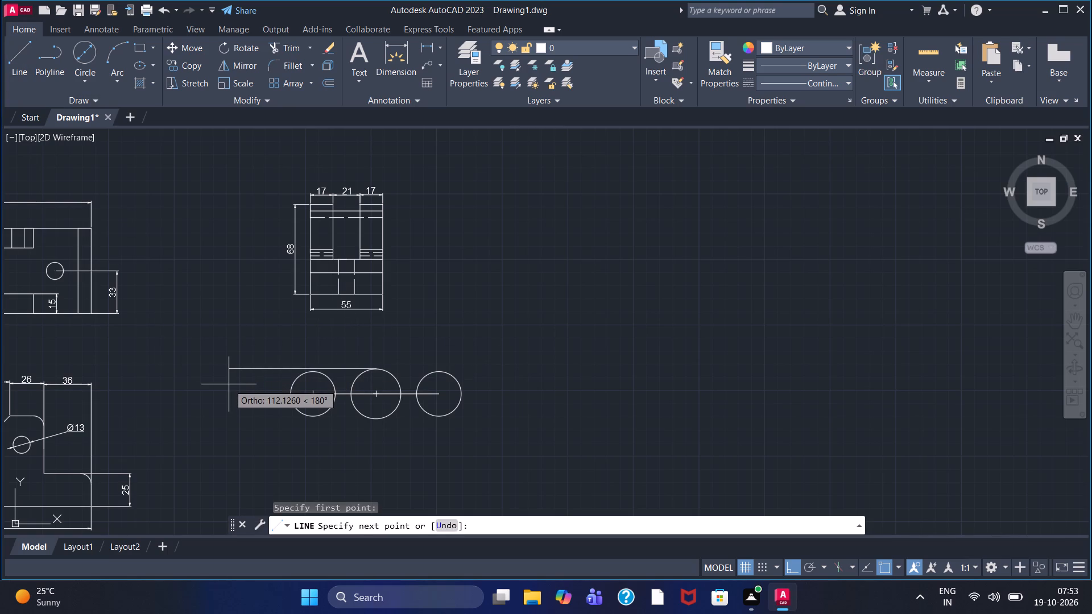
{"action": "key", "text": "F8"}
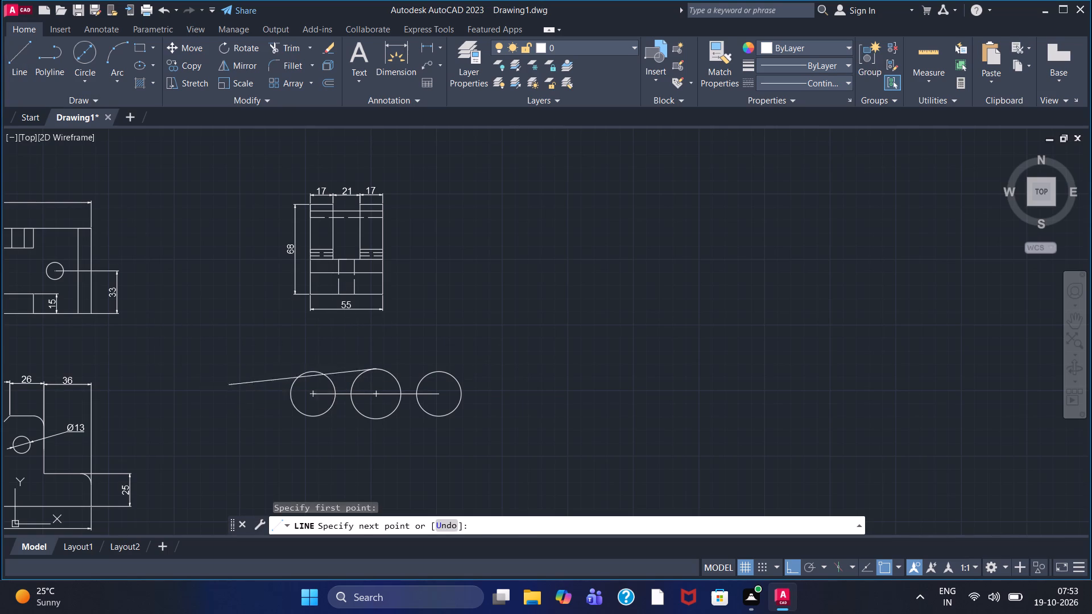
{"action": "left_click", "coordinate": [311, 371]}
{"action": "right_click", "coordinate": [299, 338]}
{"action": "left_click", "coordinate": [315, 344]}
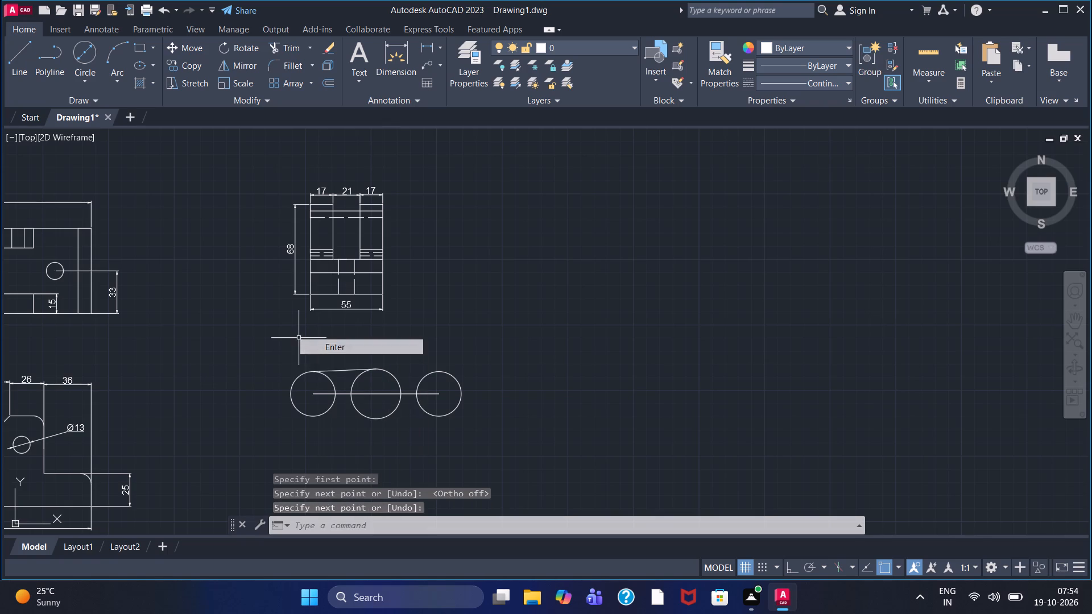
Draw a line from the top of the middle circle to the top quadrant of the right 34-diameter circle.
{"action": "right_click", "coordinate": [317, 367]}
{"action": "left_click", "coordinate": [405, 94]}
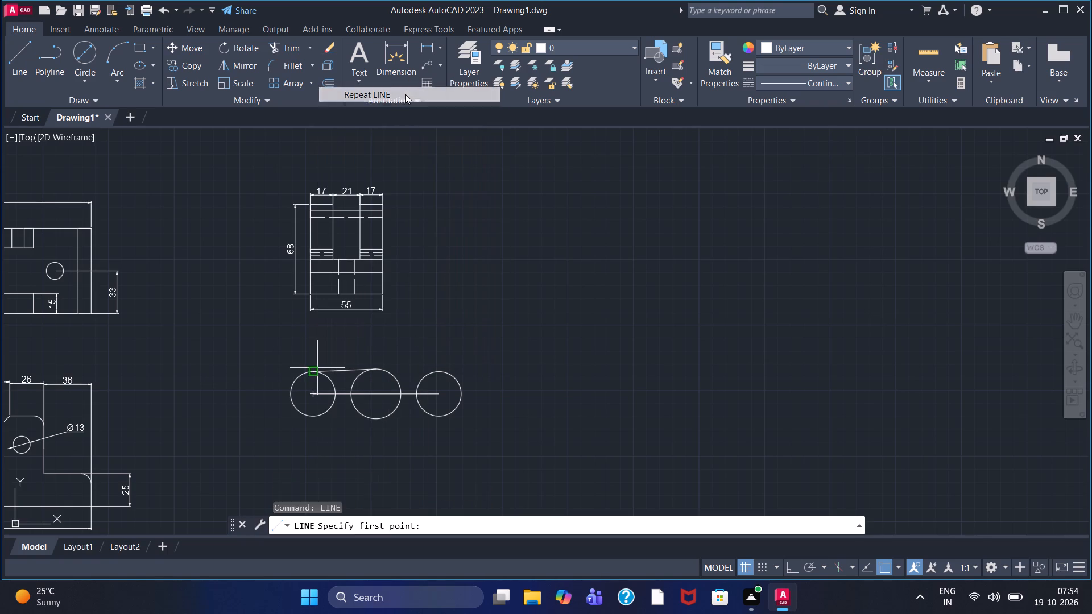
{"action": "left_click", "coordinate": [374, 367]}
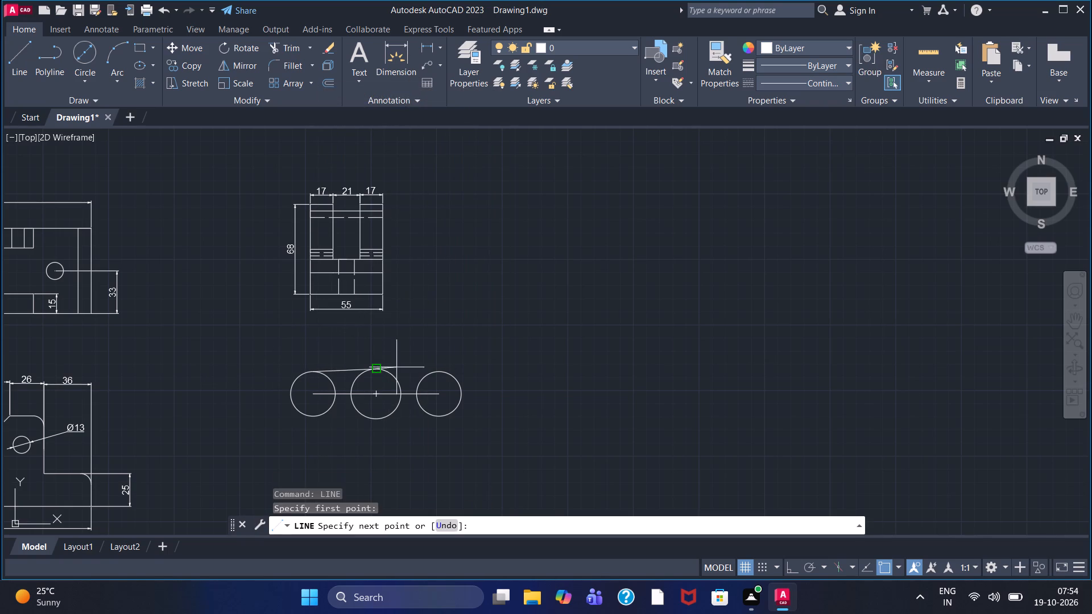
{"action": "left_click", "coordinate": [441, 371]}
{"action": "right_click", "coordinate": [441, 343]}
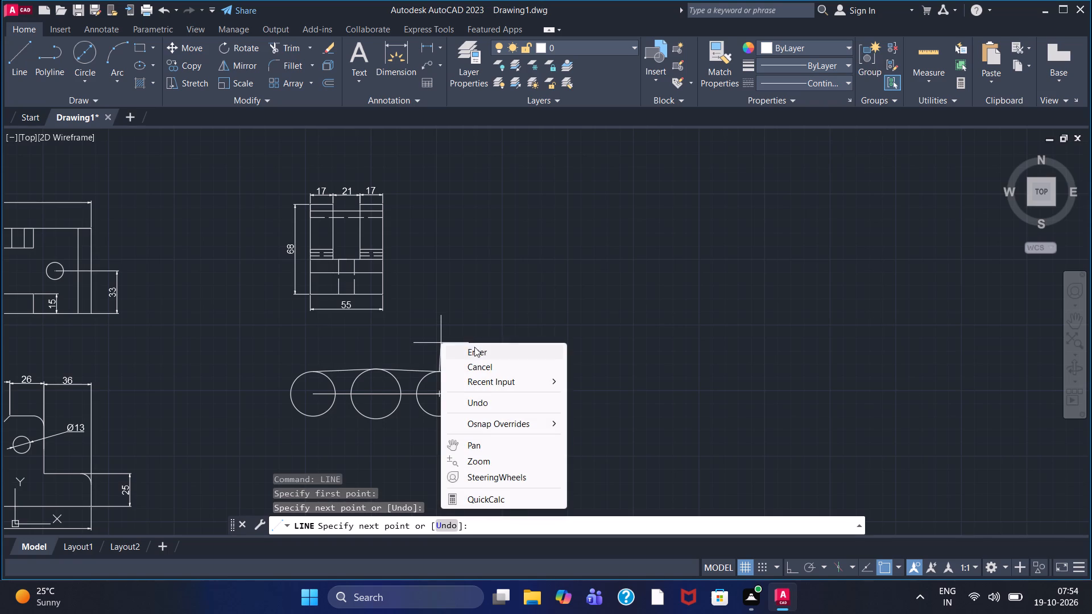
{"action": "left_click", "coordinate": [474, 348]}
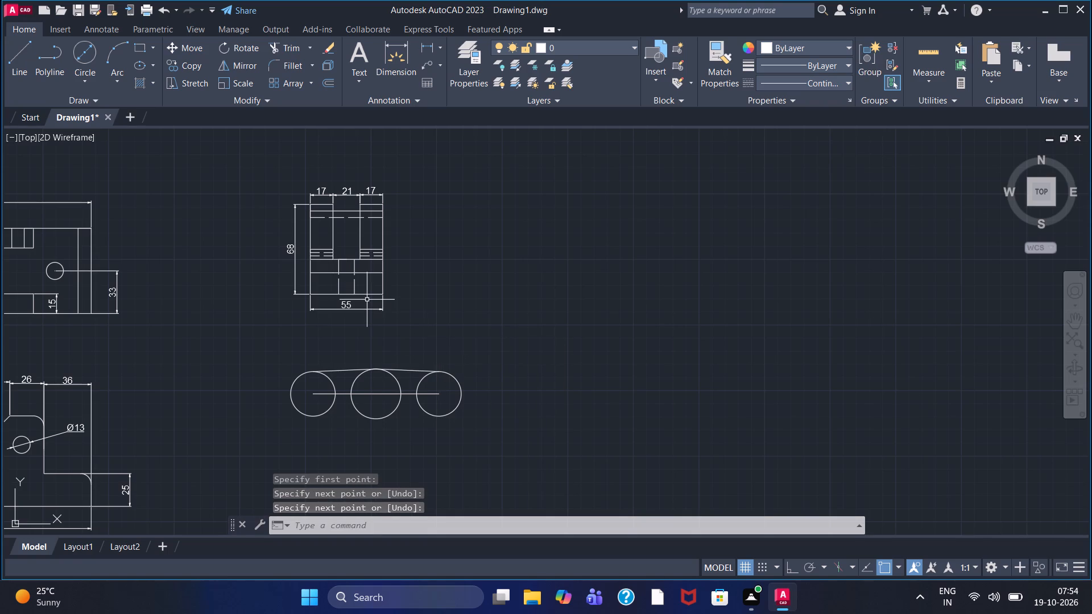
Draw a line from the bottom of the left circle to the bottom of the middle circle, and erase the stray diagonal segment.
{"action": "left_click", "coordinate": [26, 57]}
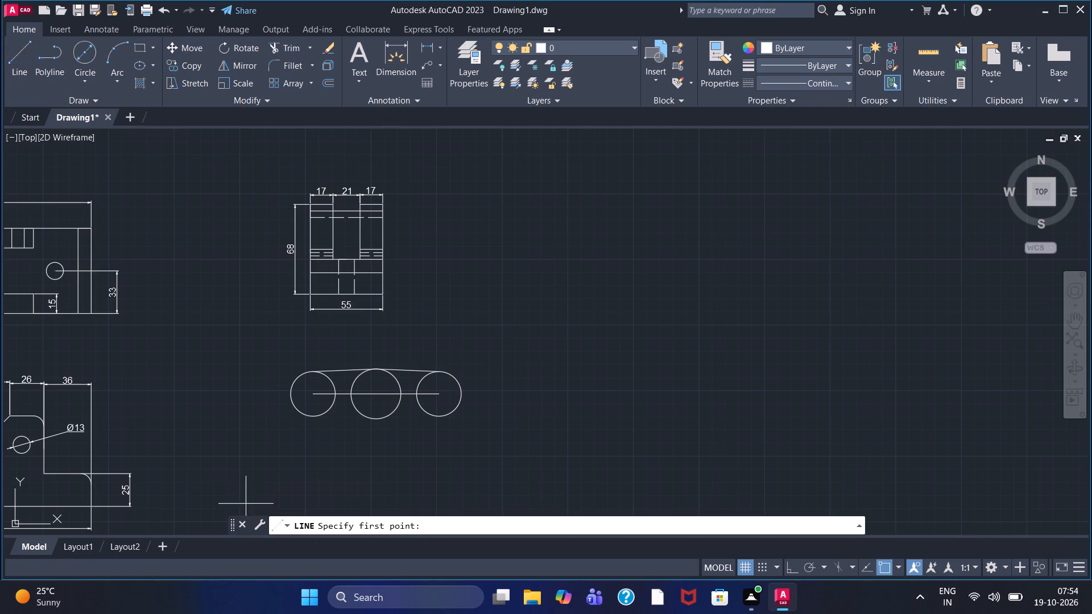
{"action": "left_click", "coordinate": [314, 418]}
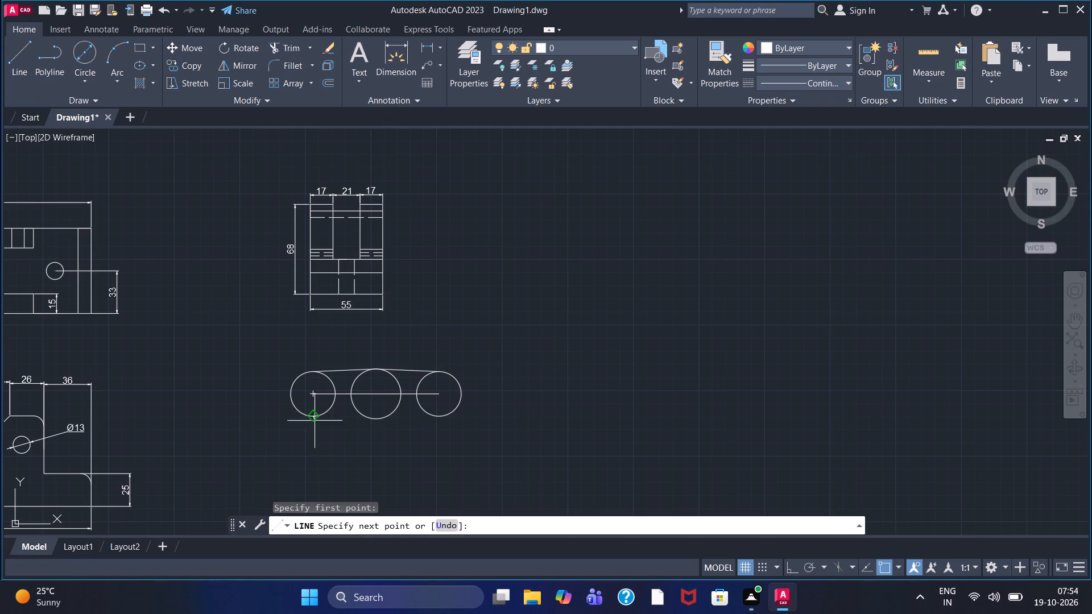
{"action": "double_click", "coordinate": [375, 422]}
{"action": "right_click", "coordinate": [375, 422]}
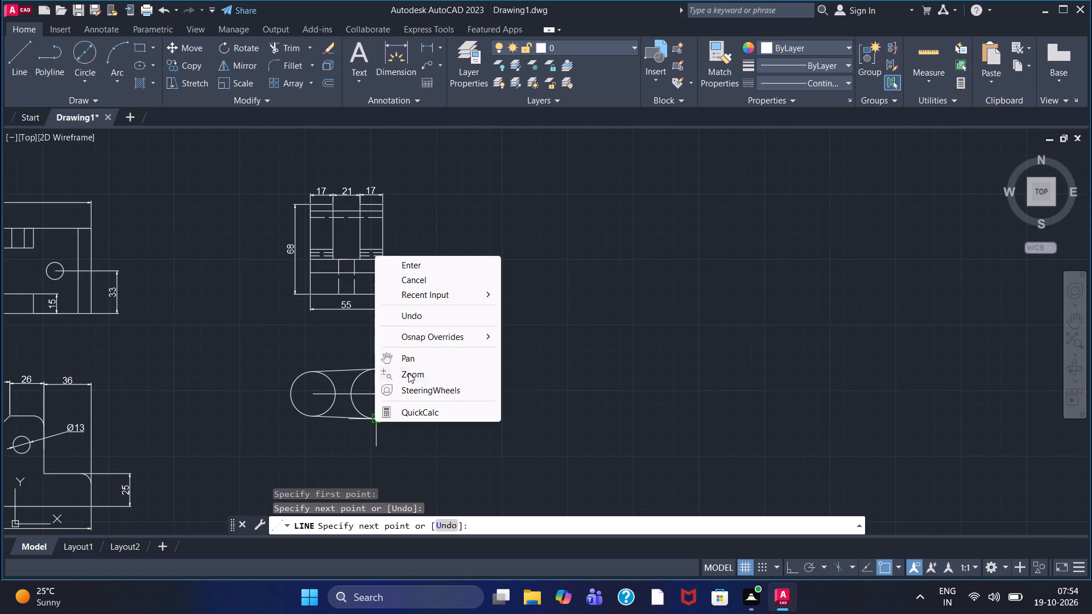
{"action": "double_click", "coordinate": [536, 284]}
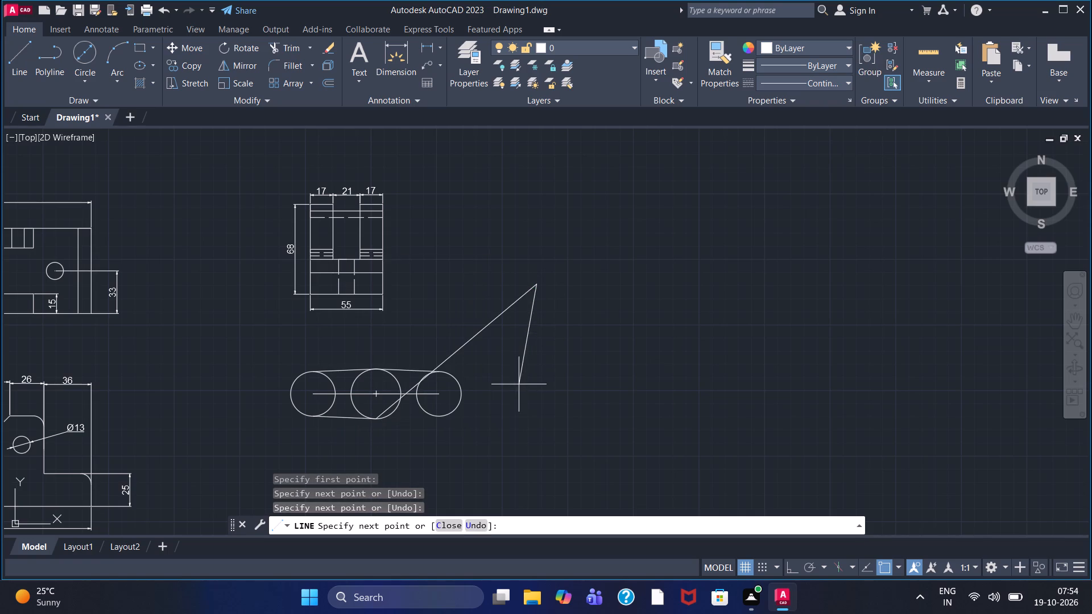
{"action": "key", "text": "Escape"}
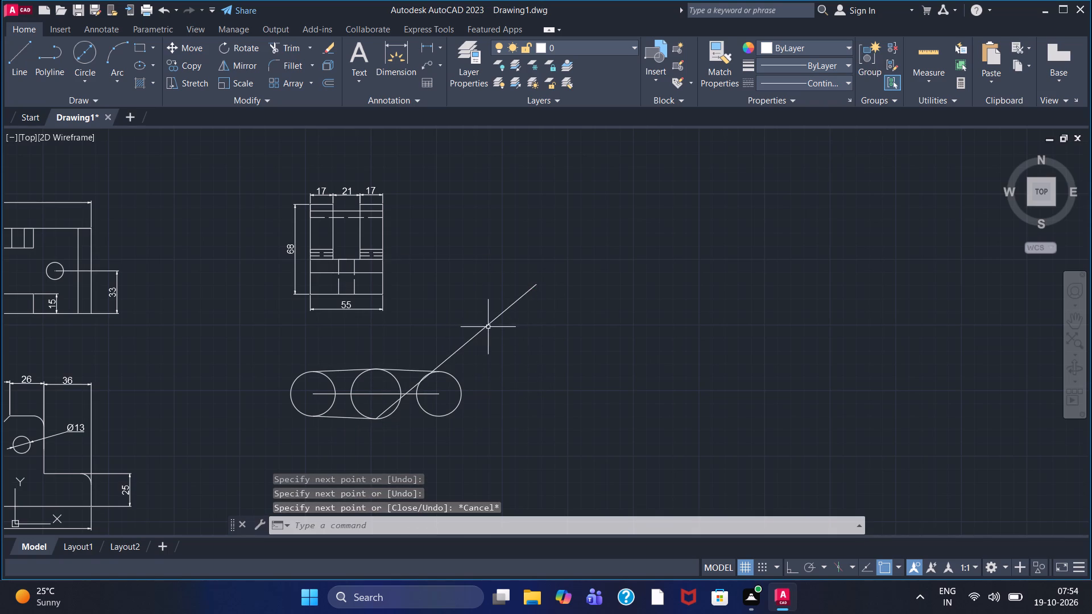
{"action": "left_click", "coordinate": [488, 327]}
{"action": "key", "text": "Delete"}
{"action": "right_click", "coordinate": [488, 327]}
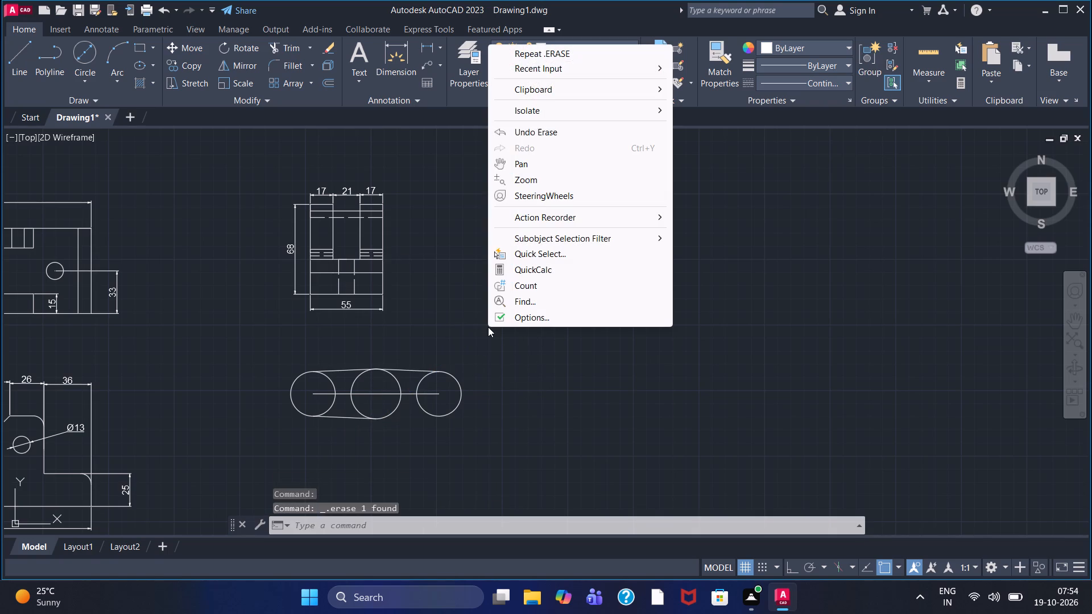
{"action": "left_click", "coordinate": [497, 352]}
{"action": "left_click", "coordinate": [517, 343]}
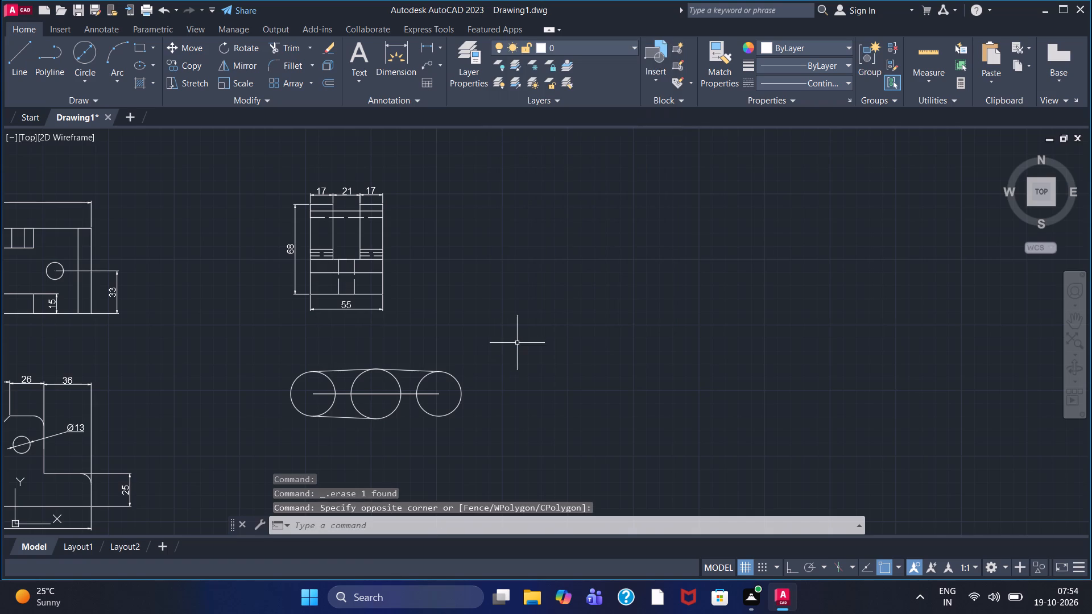
Draw a line from the bottom of the middle circle to the bottom of the right 34-diameter circle.
{"action": "left_click_drag", "start_coordinate": [12, 53], "coordinate": [12, 59]}
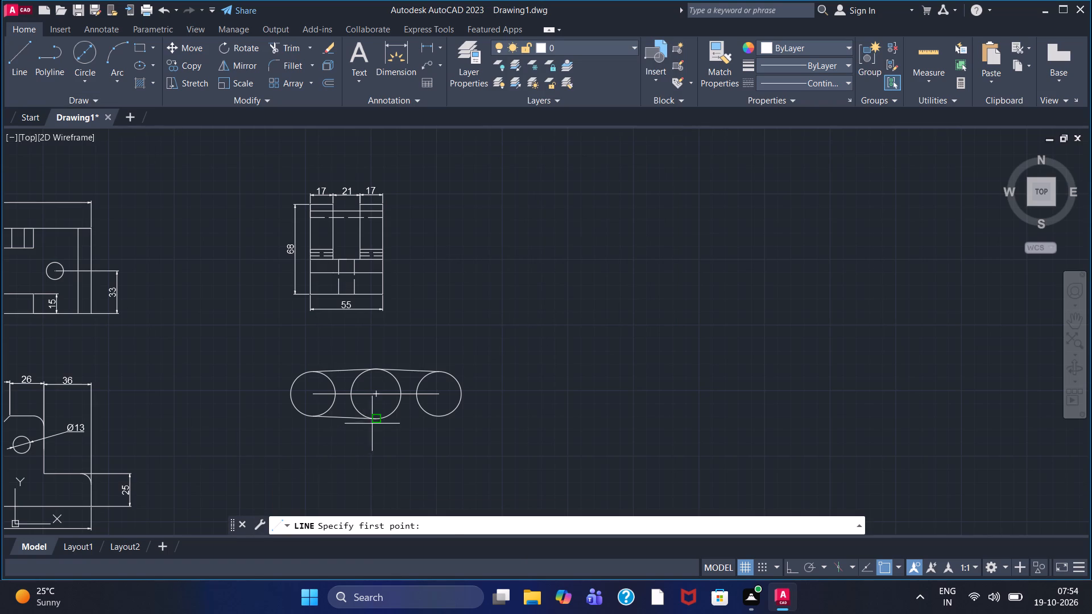
{"action": "left_click", "coordinate": [373, 423]}
{"action": "left_click", "coordinate": [445, 417]}
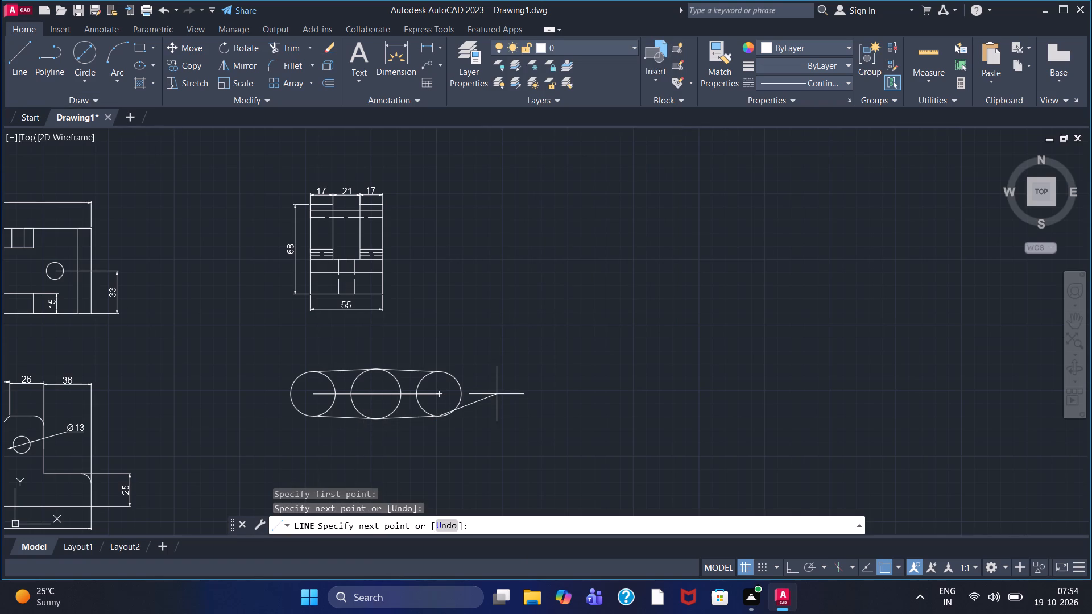
{"action": "right_click", "coordinate": [497, 393]}
{"action": "left_click", "coordinate": [537, 397]}
Erase the two 48-long horizontal lines connecting the centers of the three circles.
{"action": "scroll", "coordinate": [452, 389], "scroll_direction": "up", "scroll_amount": 1}
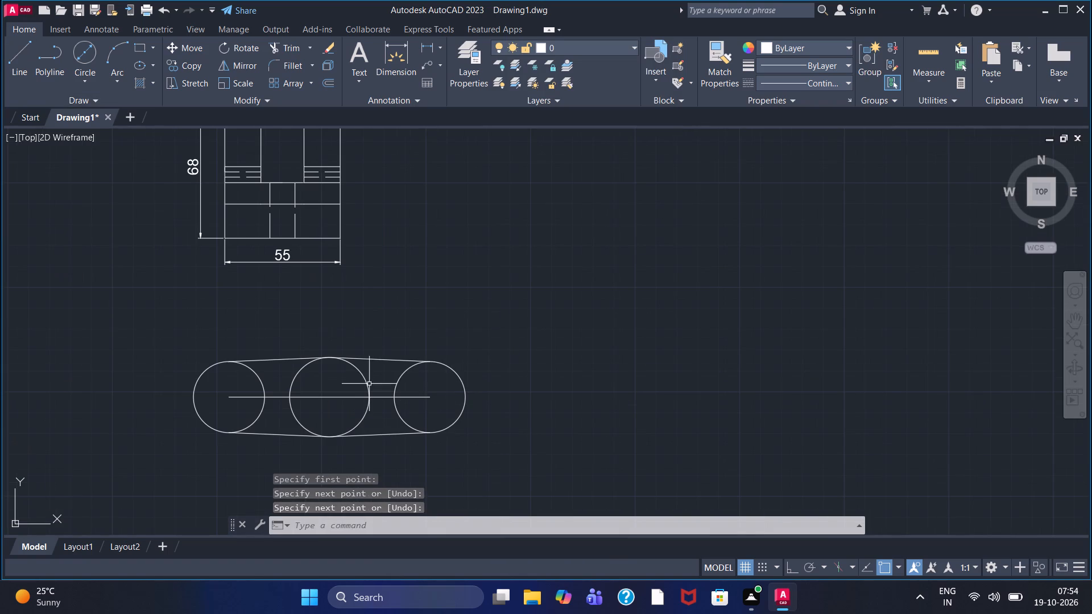
{"action": "scroll", "coordinate": [362, 382], "scroll_direction": "up", "scroll_amount": 1}
{"action": "middle_click_drag", "start_coordinate": [390, 371], "coordinate": [442, 347]}
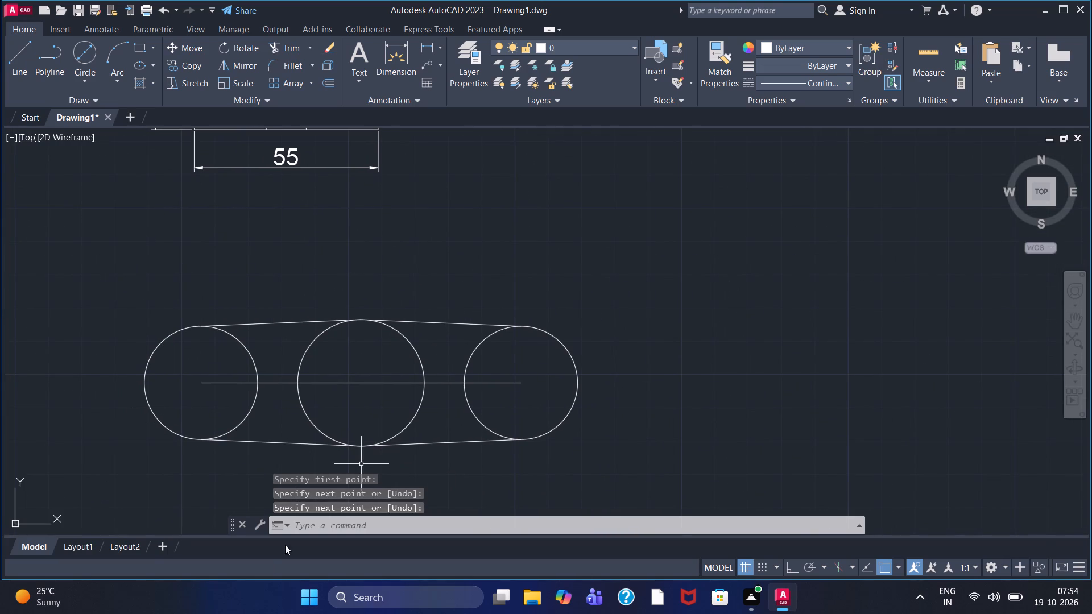
{"action": "left_click", "coordinate": [357, 383]}
{"action": "key", "text": "Delete"}
{"action": "key", "text": "Delete"}
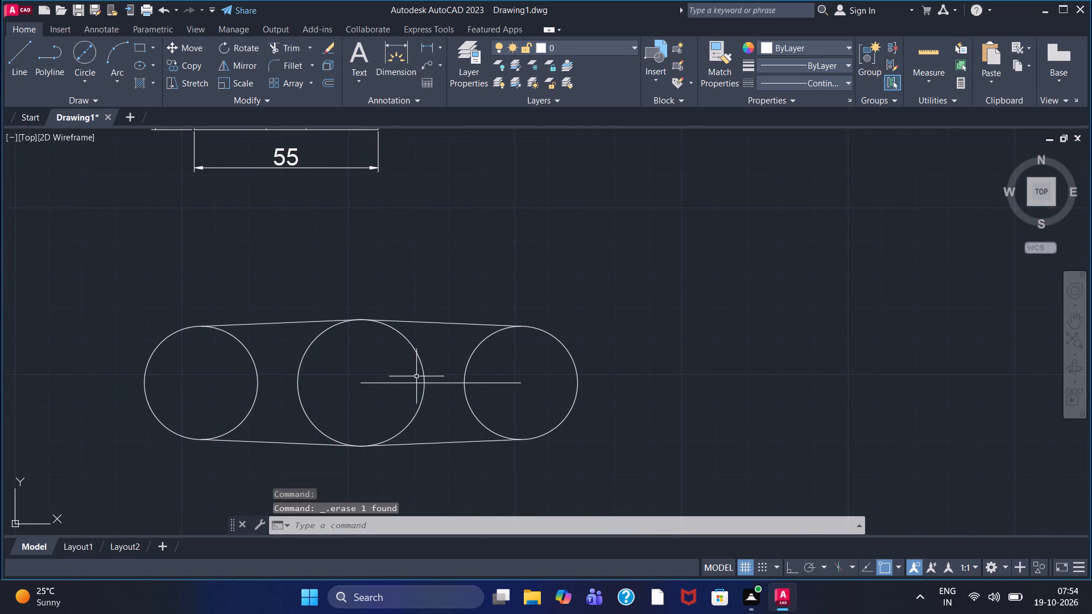
{"action": "left_click", "coordinate": [407, 383]}
{"action": "key", "text": "Delete"}
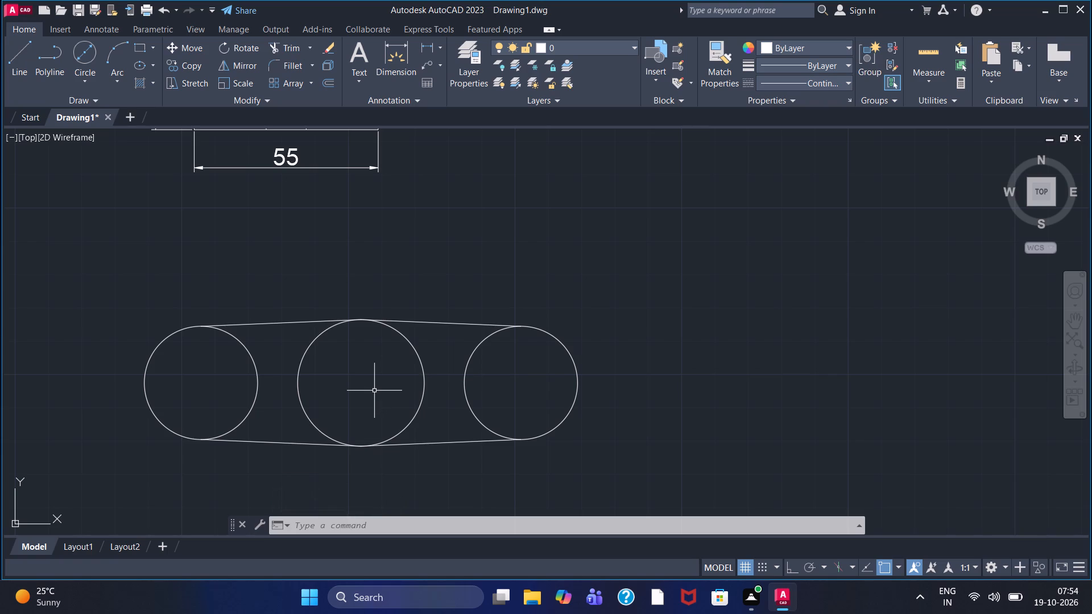
Draw a 22-diameter circle concentric inside each of the three outer circles of the link profile.
{"action": "left_click", "coordinate": [83, 57]}
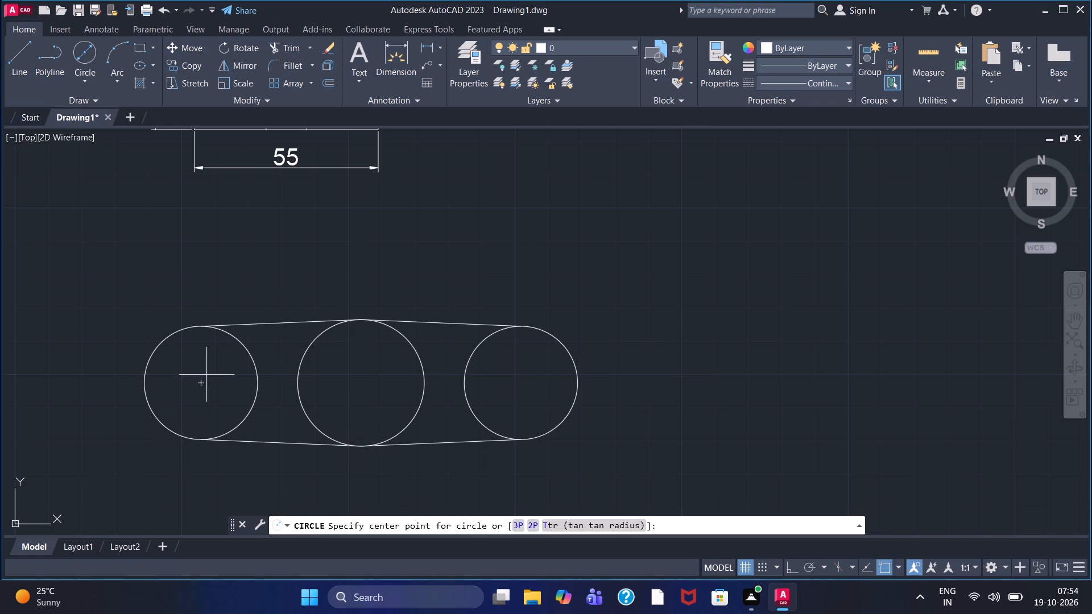
{"action": "left_click", "coordinate": [201, 382]}
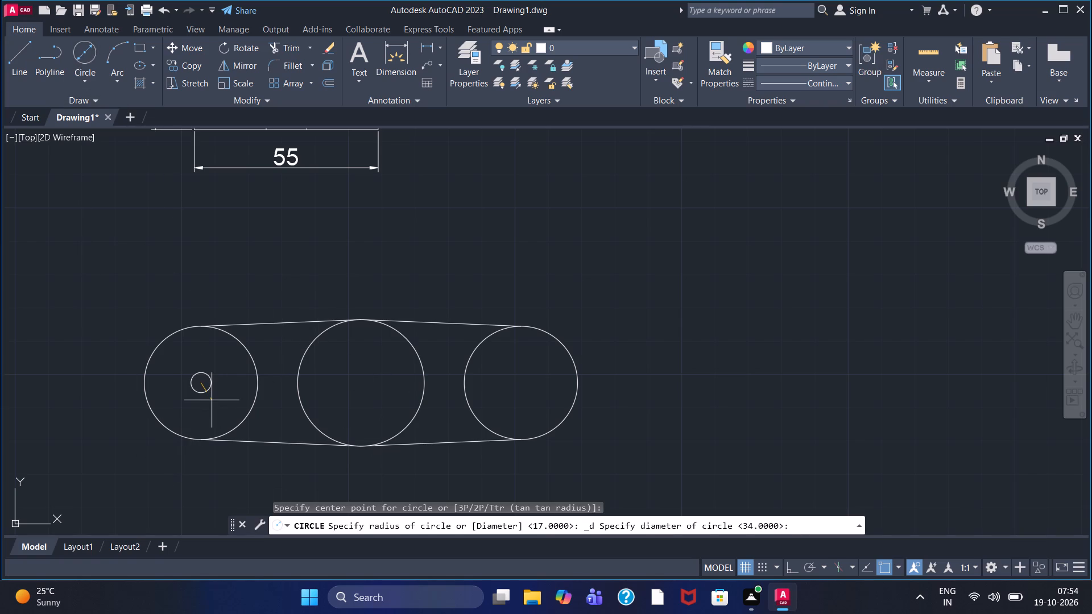
{"action": "type", "text": "22"}
{"action": "key", "text": "Return"}
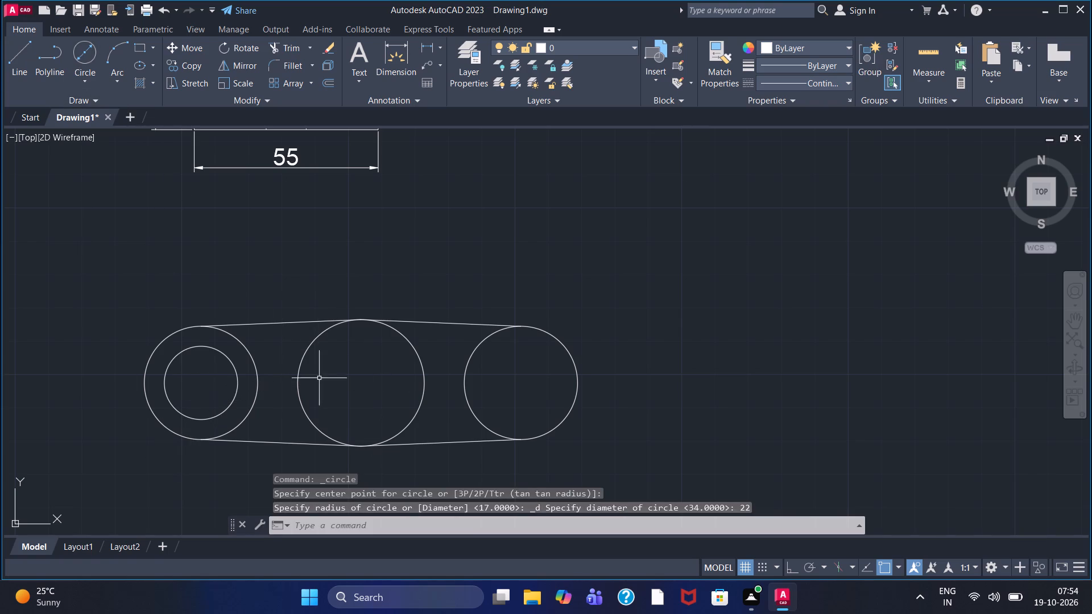
{"action": "left_click", "coordinate": [92, 54]}
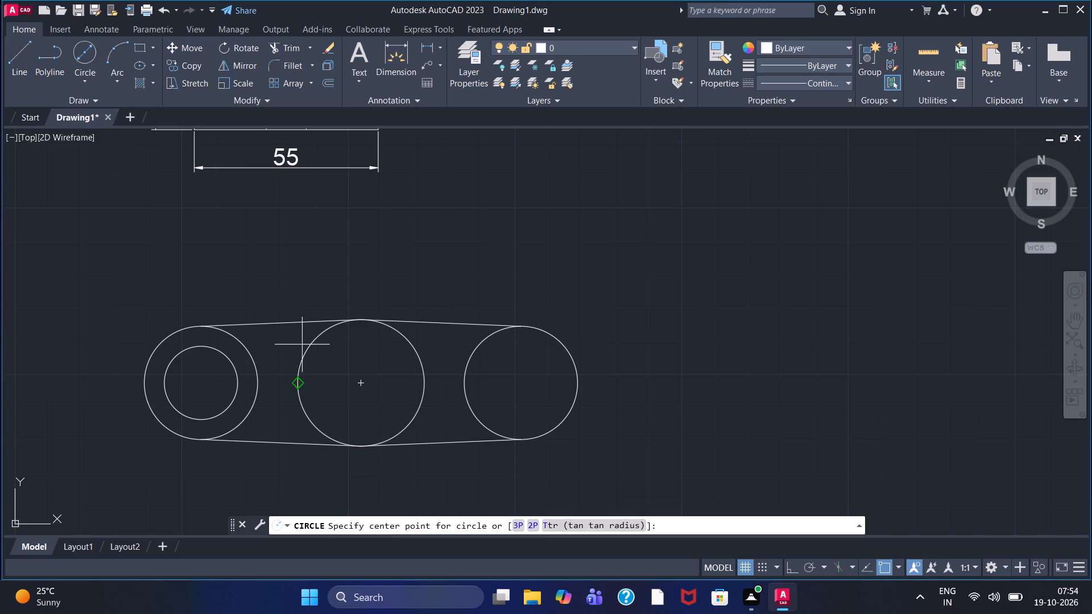
{"action": "left_click", "coordinate": [358, 383]}
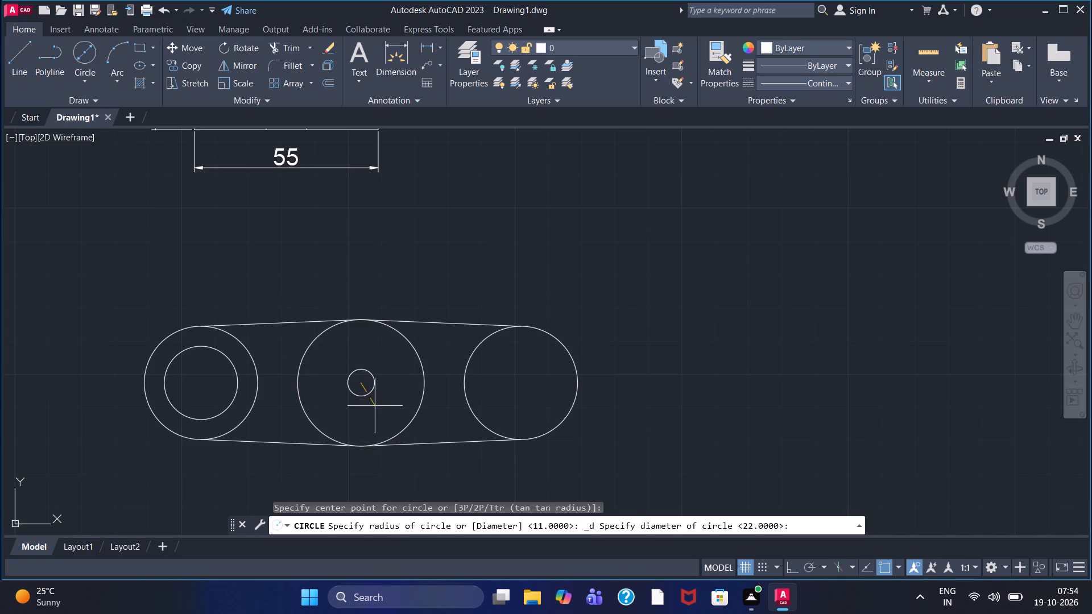
{"action": "type", "text": "22"}
{"action": "key", "text": "Return"}
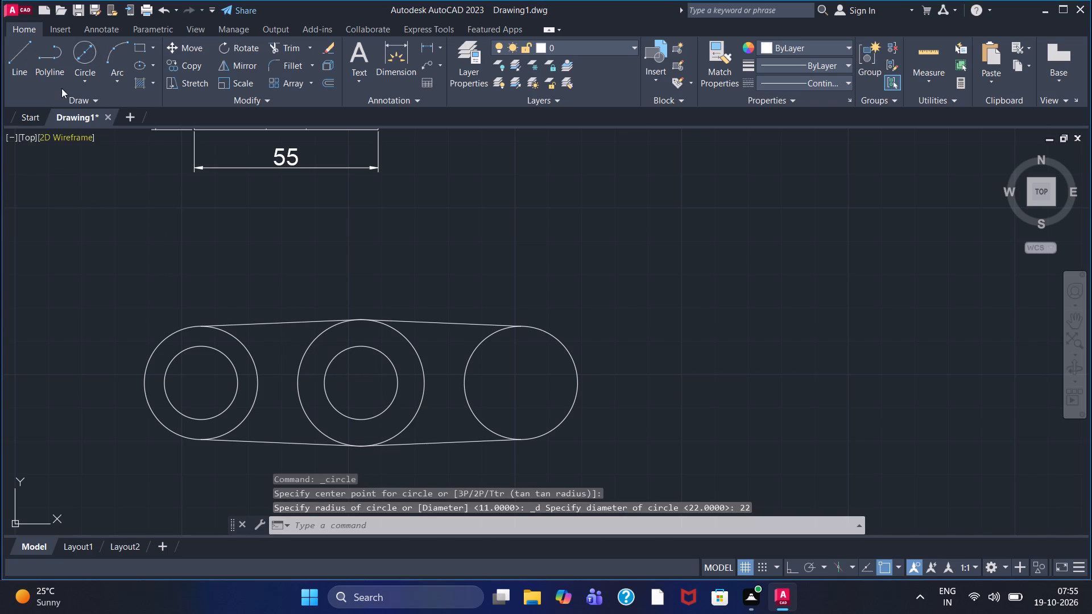
{"action": "left_click", "coordinate": [83, 63]}
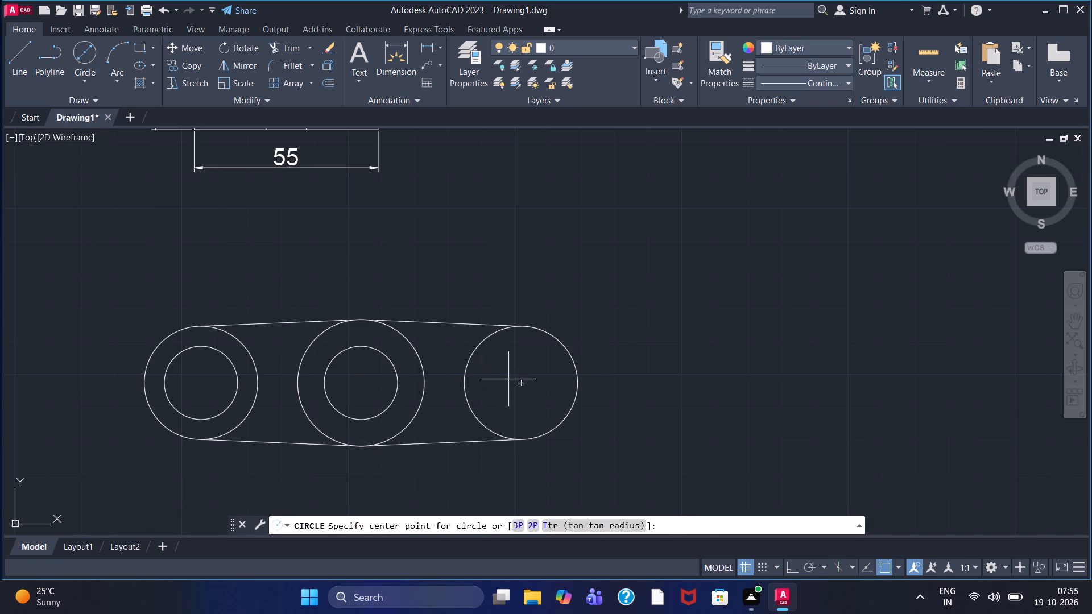
{"action": "left_click", "coordinate": [519, 383]}
{"action": "type", "text": "22"}
{"action": "key", "text": "Return"}
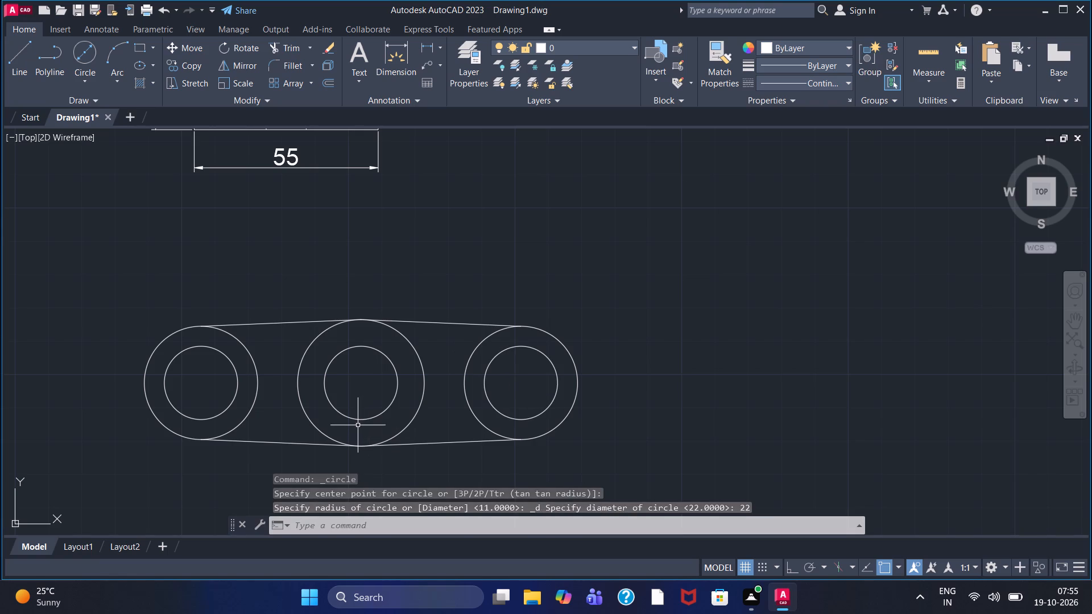
Draw a 28-diameter circle centered on the right 34-diameter circle.
{"action": "left_click", "coordinate": [86, 44]}
{"action": "left_click", "coordinate": [520, 382]}
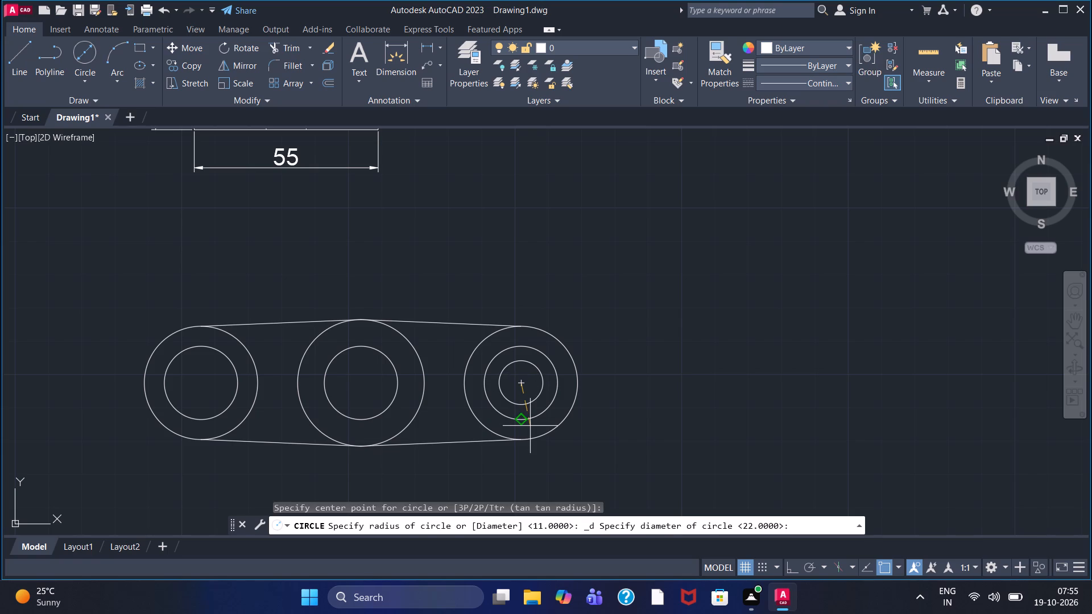
{"action": "type", "text": "28"}
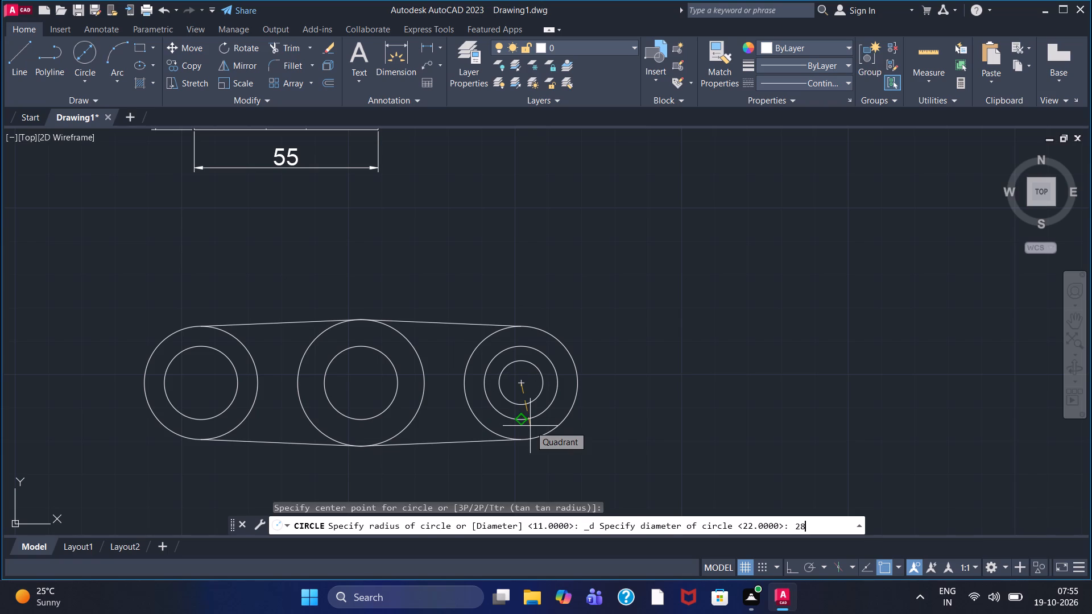
{"action": "key", "text": "Return"}
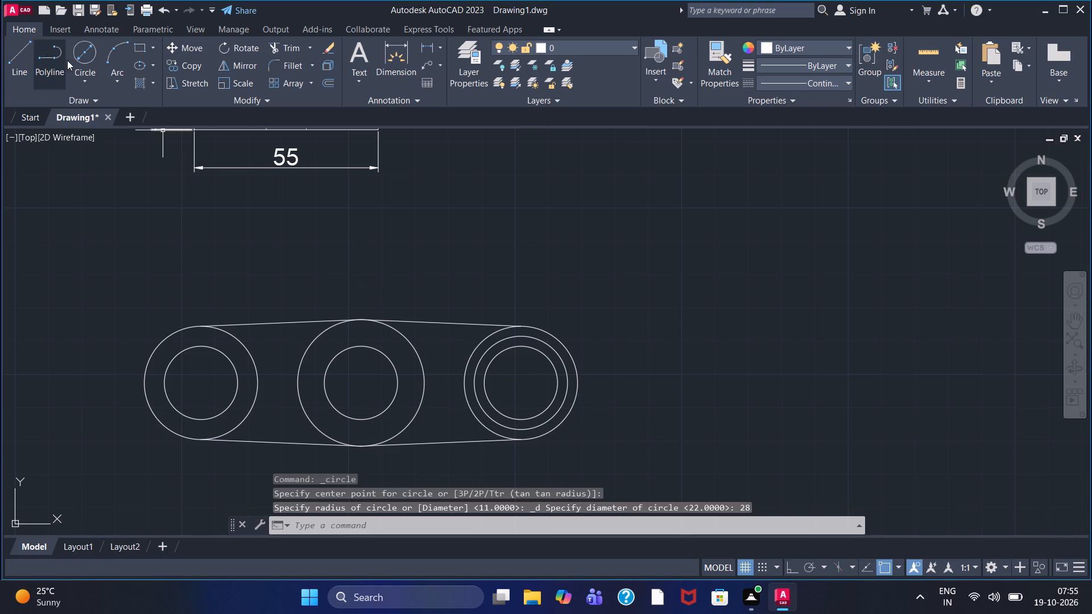
Draw a 30-diameter circle centered on the right end circle of the link profile.
{"action": "left_click", "coordinate": [90, 55]}
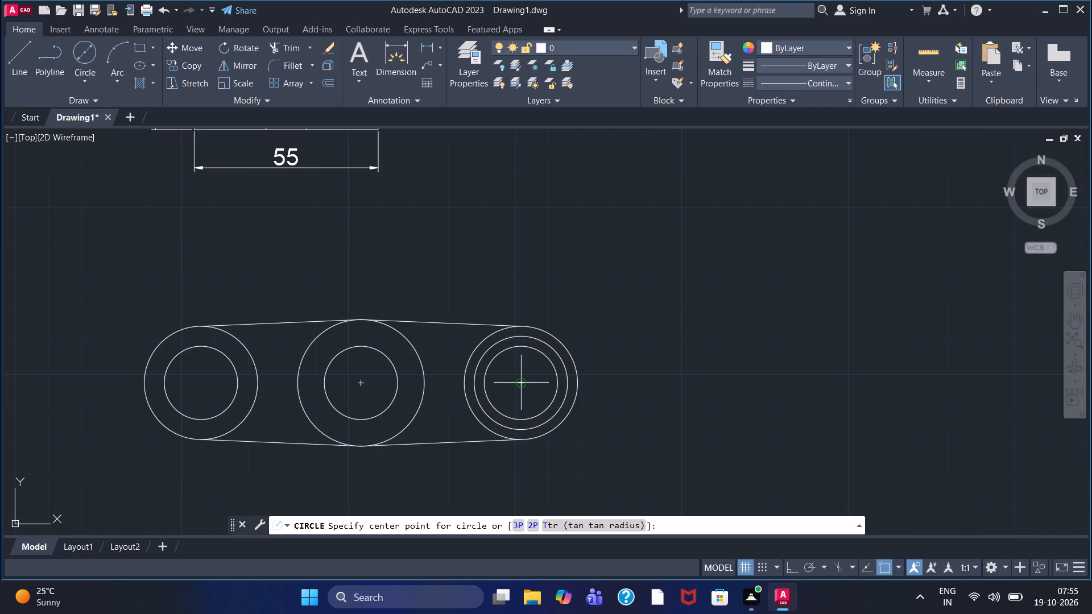
{"action": "double_click", "coordinate": [524, 382]}
{"action": "type", "text": "30"}
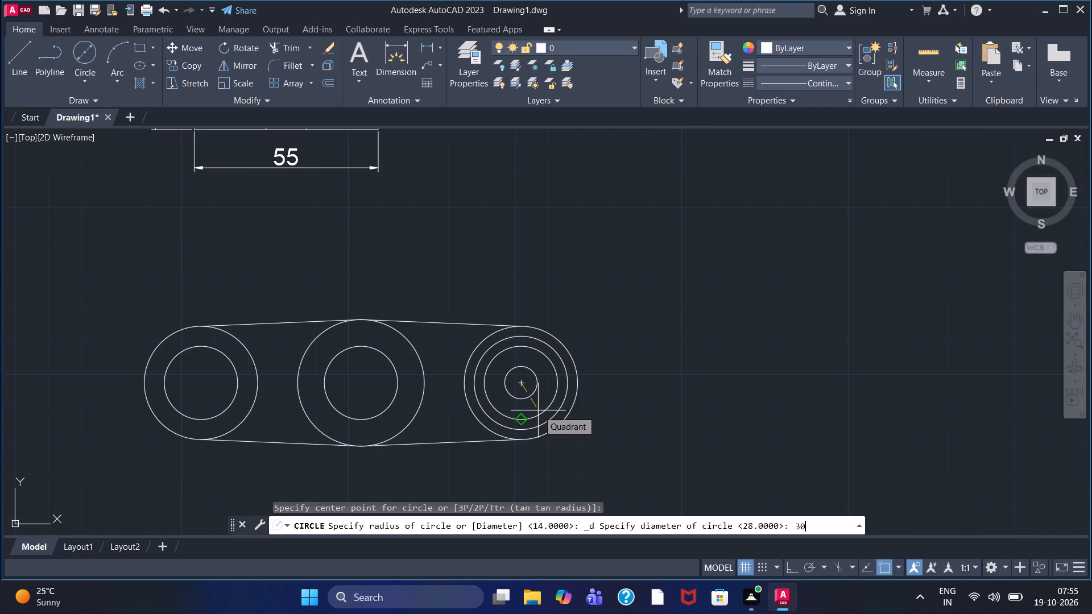
{"action": "key", "text": "Return"}
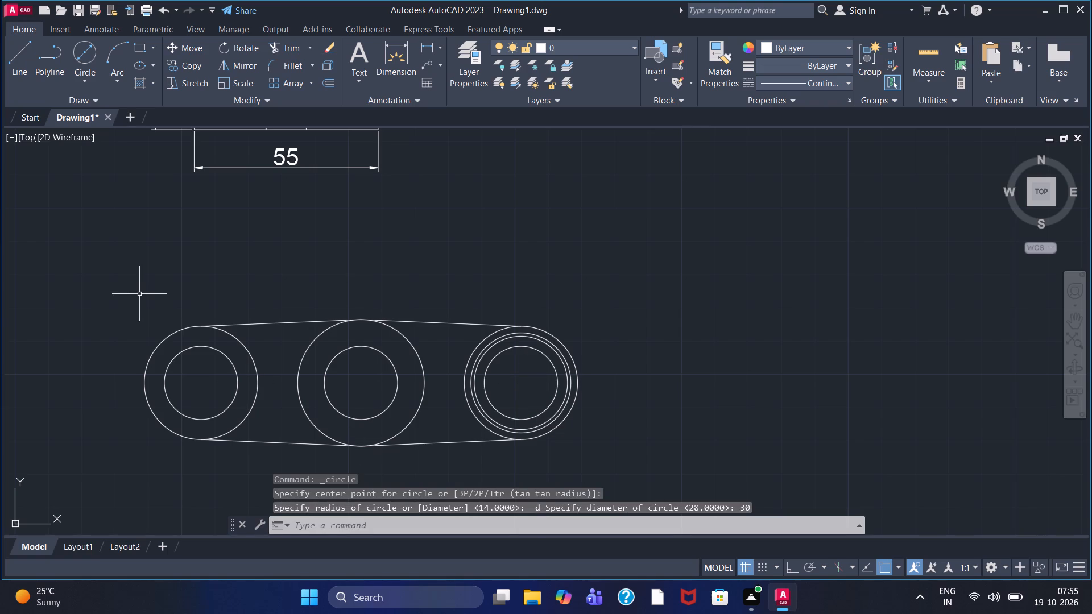
Draw 28- and 30-diameter circles centered on the left end circle of the link profile.
{"action": "left_click", "coordinate": [82, 55]}
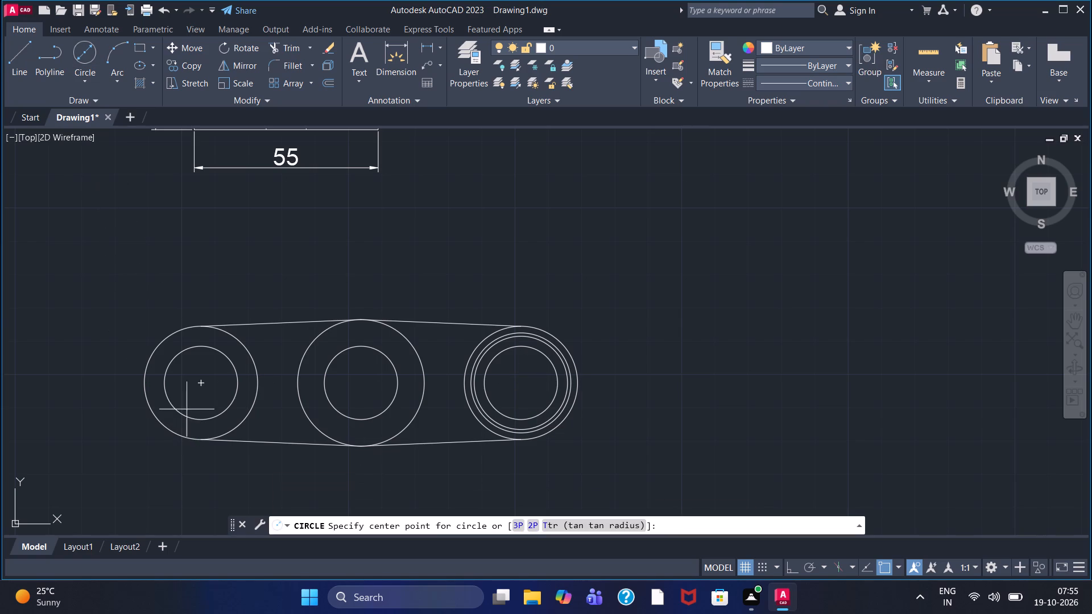
{"action": "left_click", "coordinate": [202, 386]}
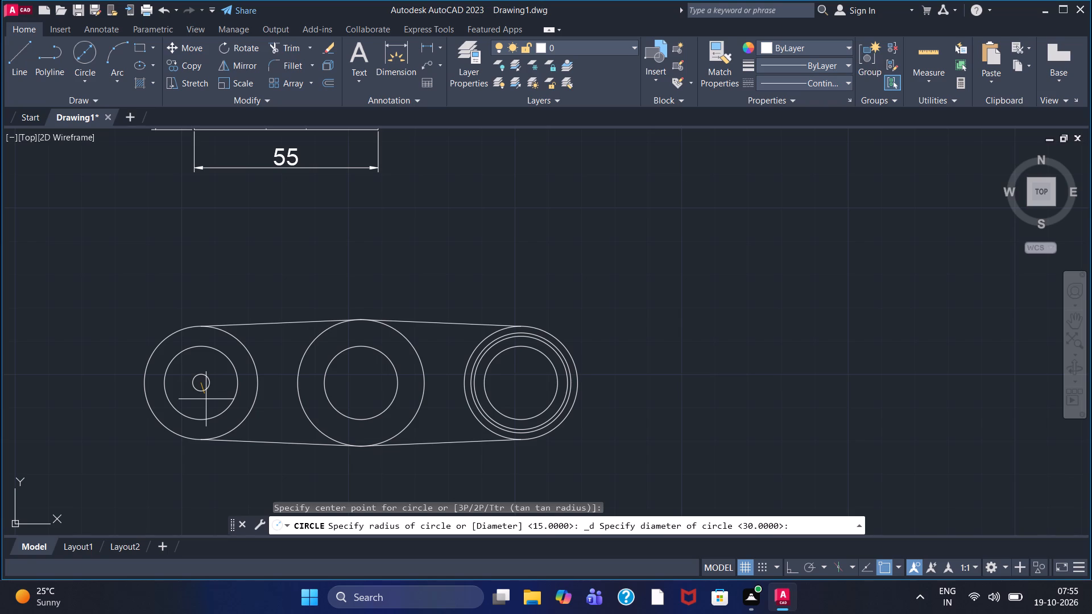
{"action": "key", "text": "2"}
{"action": "key", "text": "8"}
{"action": "key", "text": "Return"}
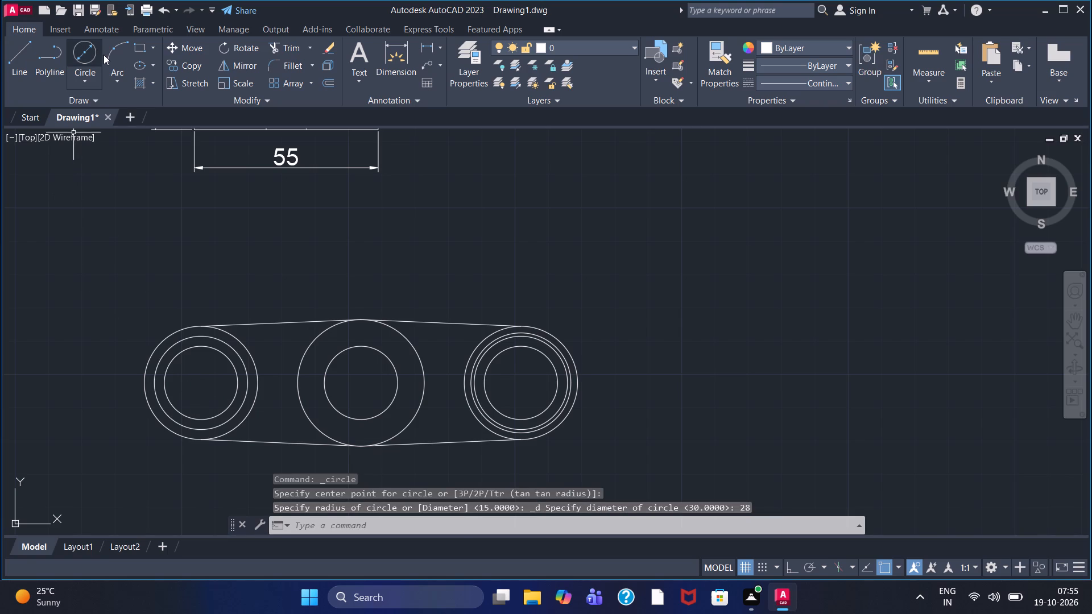
{"action": "left_click", "coordinate": [81, 52]}
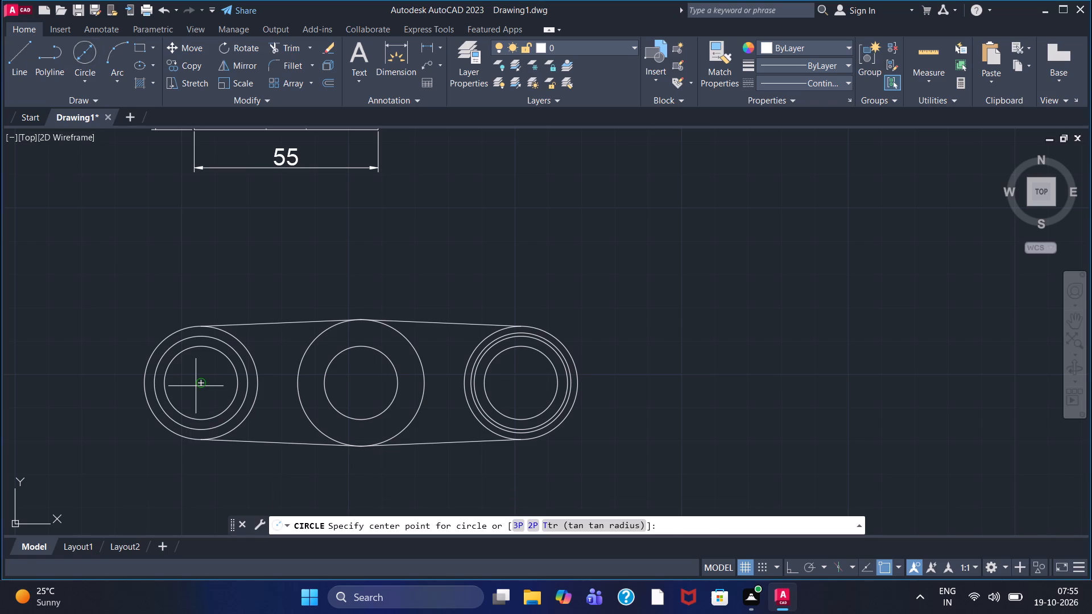
{"action": "left_click", "coordinate": [198, 385]}
{"action": "type", "text": "30"}
{"action": "key", "text": "Return"}
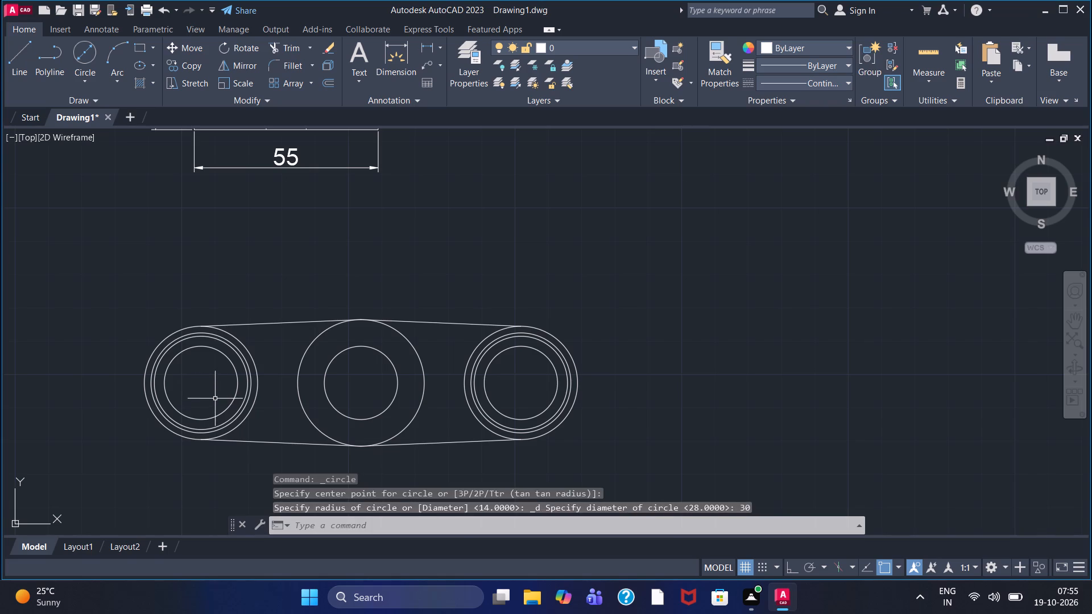
Draw 30- and 32-diameter circles centered on the middle circle of the link profile.
{"action": "left_click", "coordinate": [89, 58]}
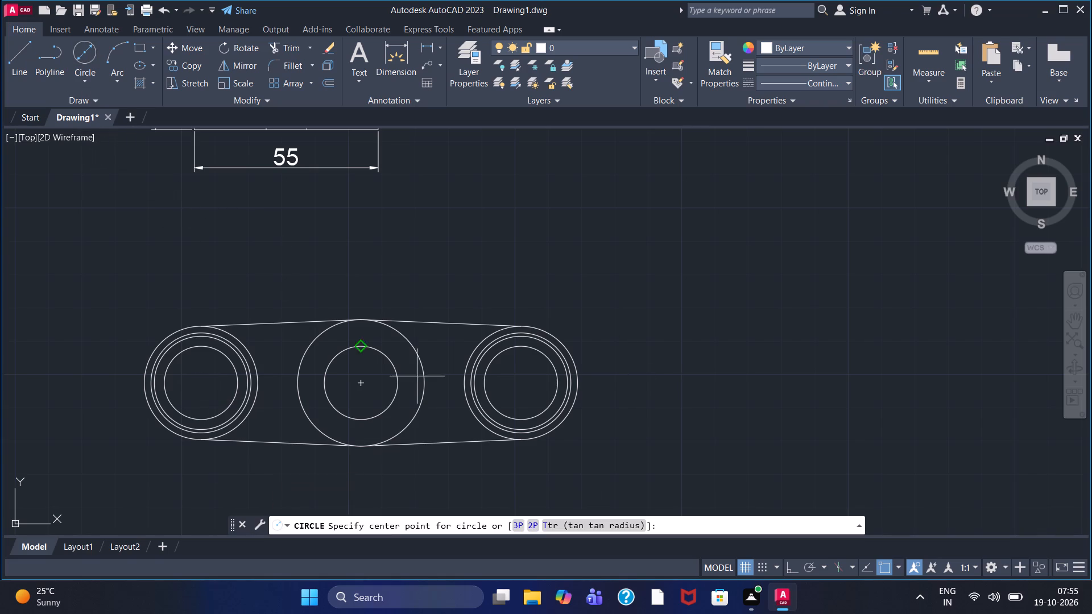
{"action": "double_click", "coordinate": [358, 384]}
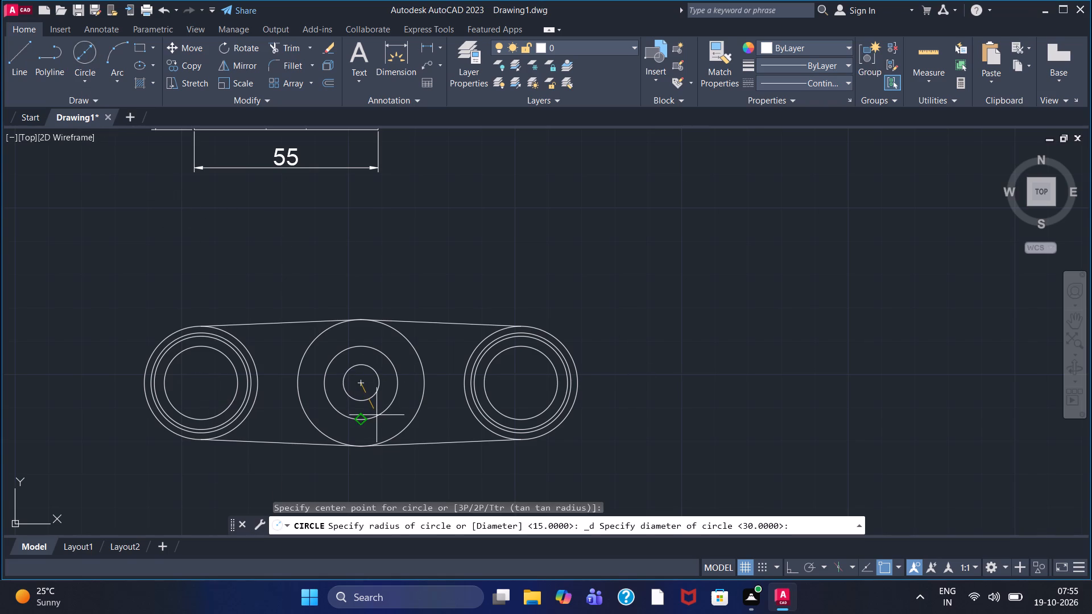
{"action": "type", "text": "30"}
{"action": "key", "text": "Return"}
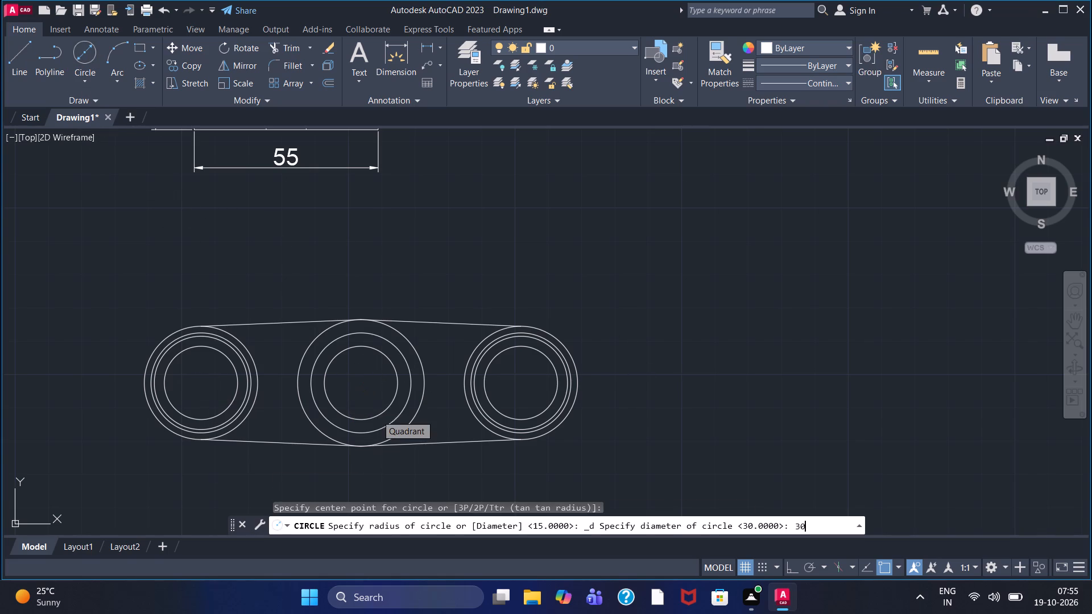
{"action": "left_click", "coordinate": [85, 58]}
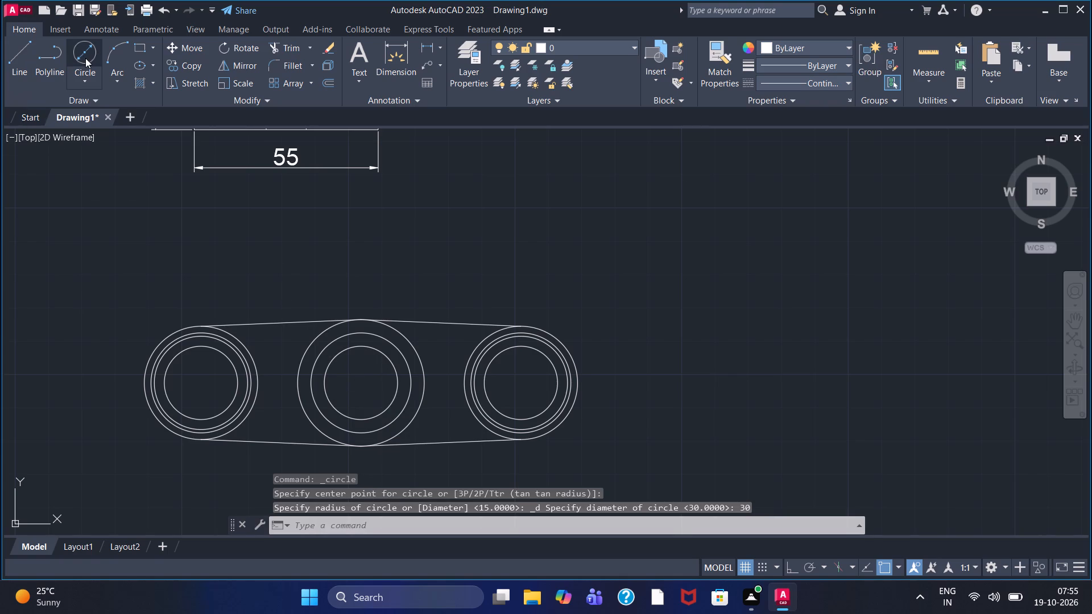
{"action": "double_click", "coordinate": [363, 387]}
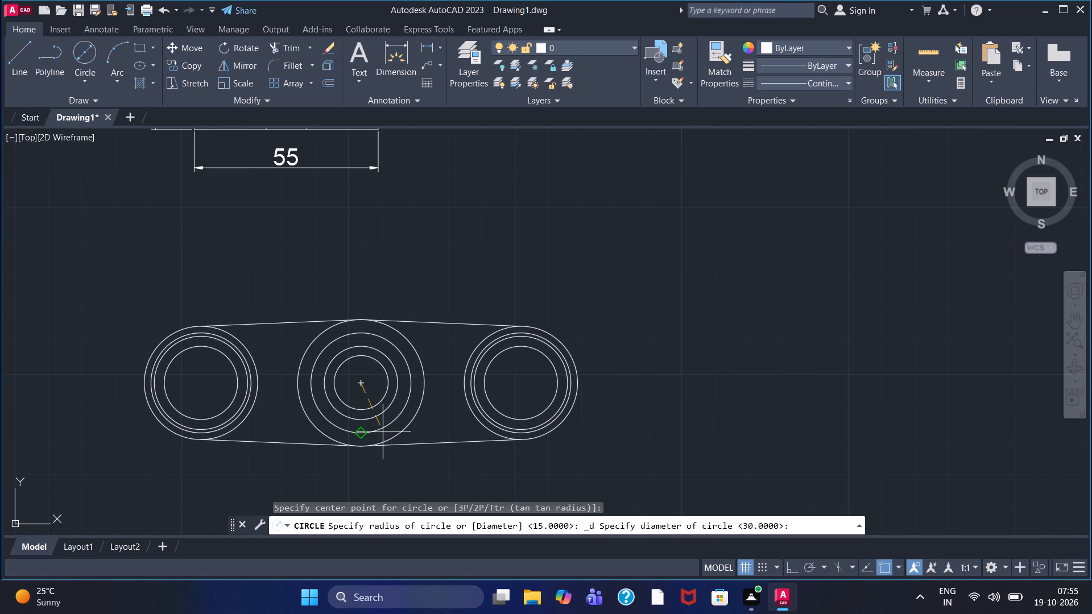
{"action": "type", "text": "32"}
{"action": "key", "text": "Return"}
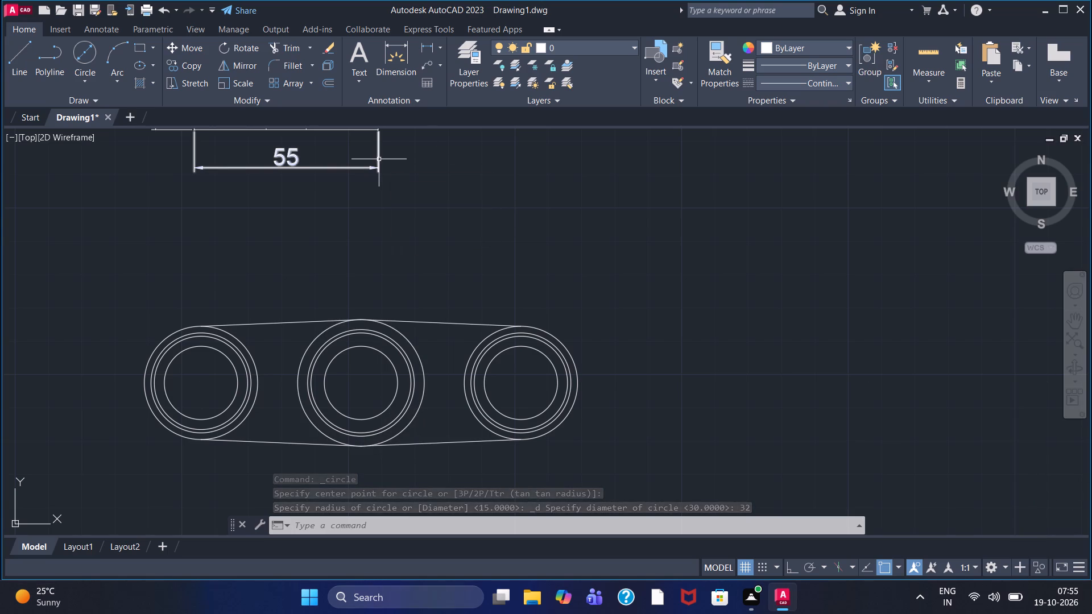
Add horizontal linear dimensions above the profile across the outermost left circle and the outermost middle circle.
{"action": "double_click", "coordinate": [428, 43]}
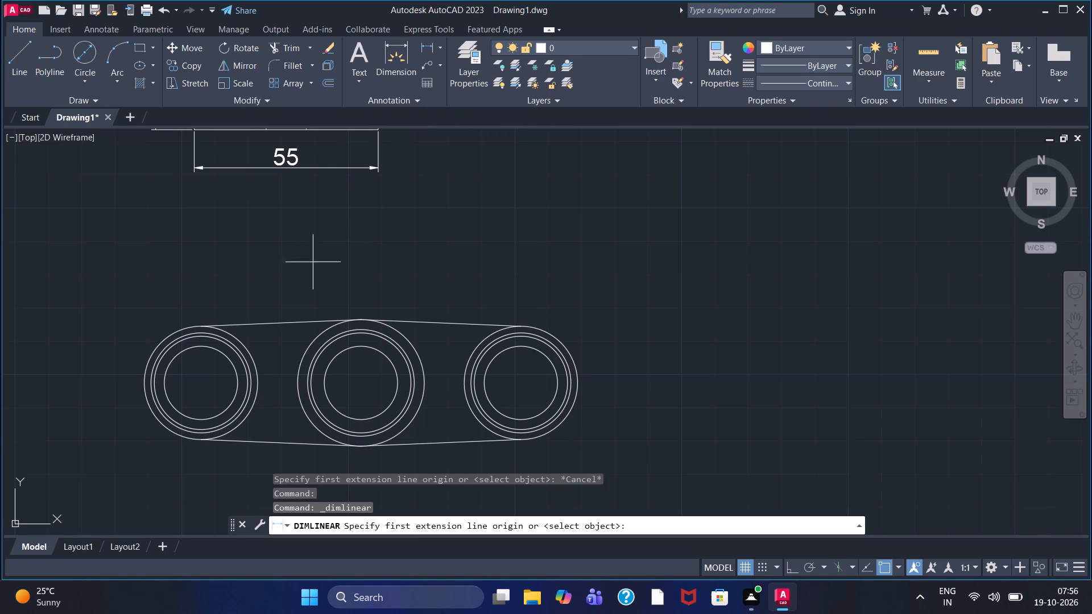
{"action": "left_click", "coordinate": [141, 387]}
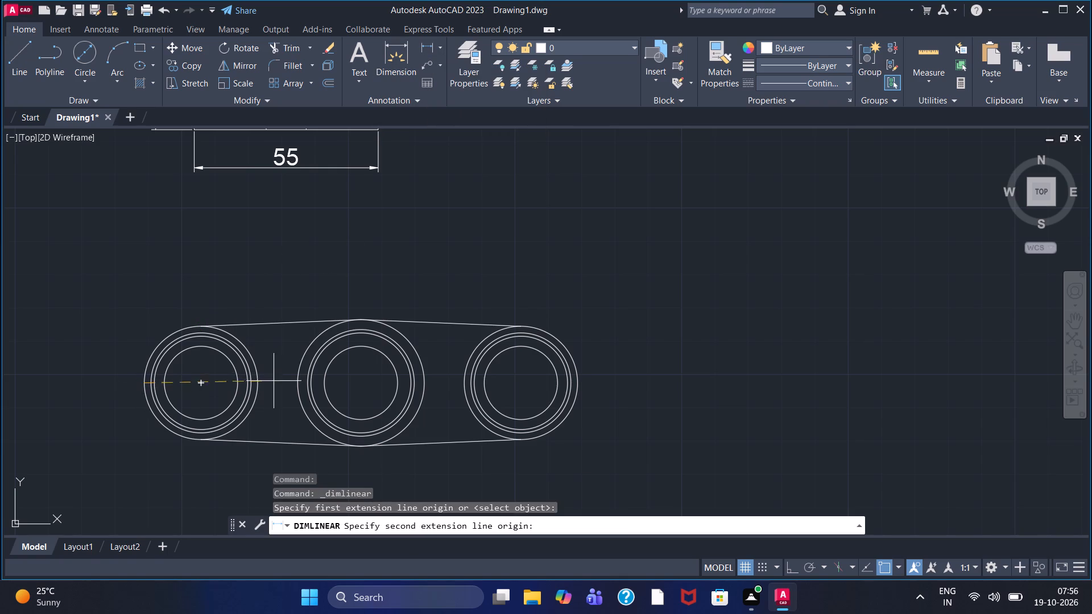
{"action": "left_click", "coordinate": [257, 386]}
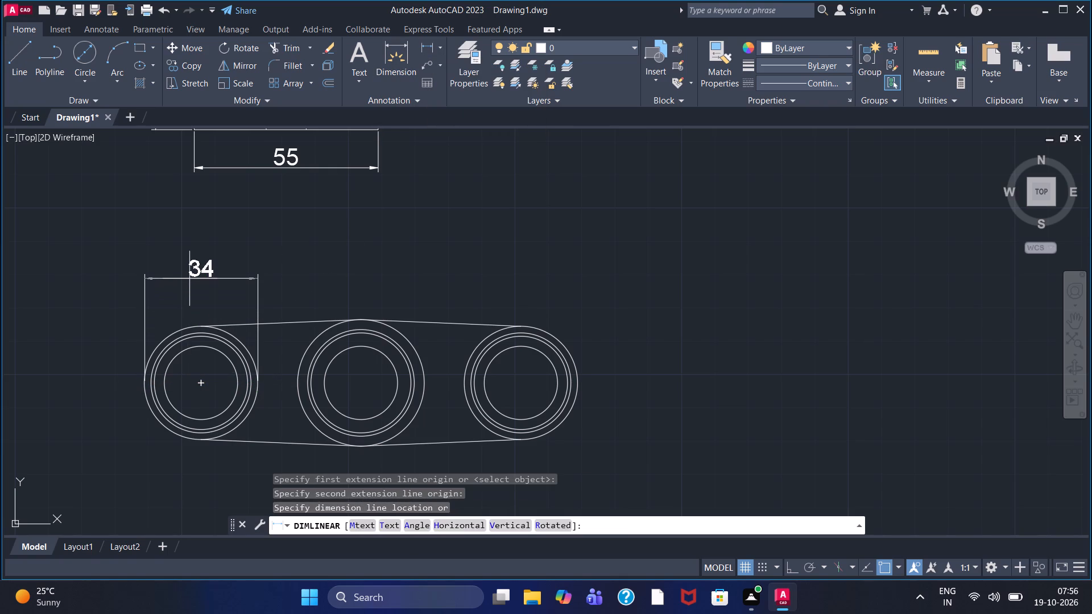
{"action": "left_click", "coordinate": [190, 277]}
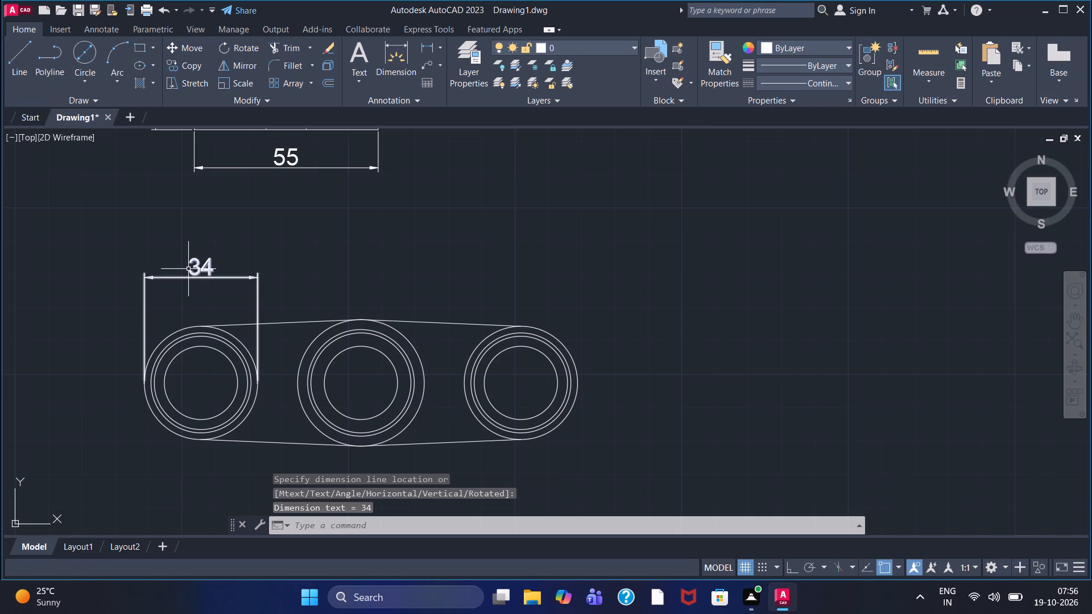
{"action": "left_click", "coordinate": [424, 45]}
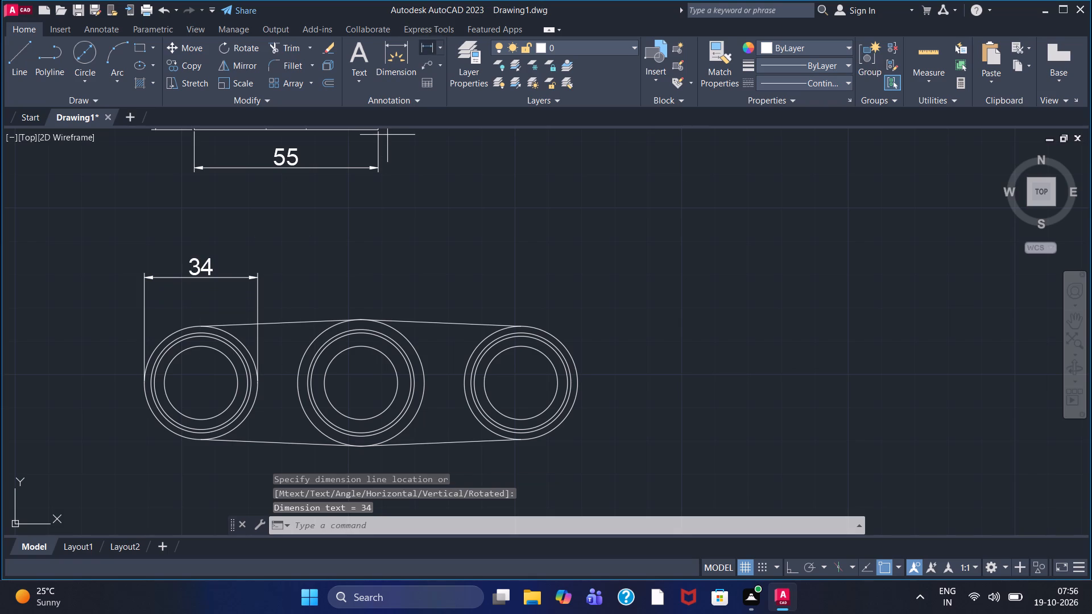
{"action": "left_click", "coordinate": [295, 384]}
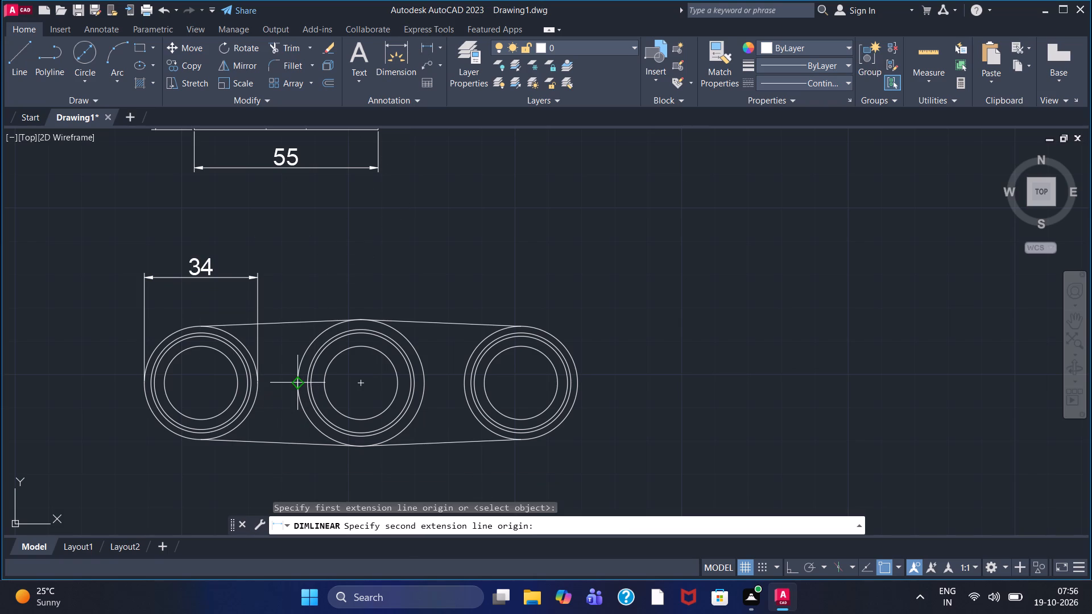
{"action": "left_click", "coordinate": [424, 384]}
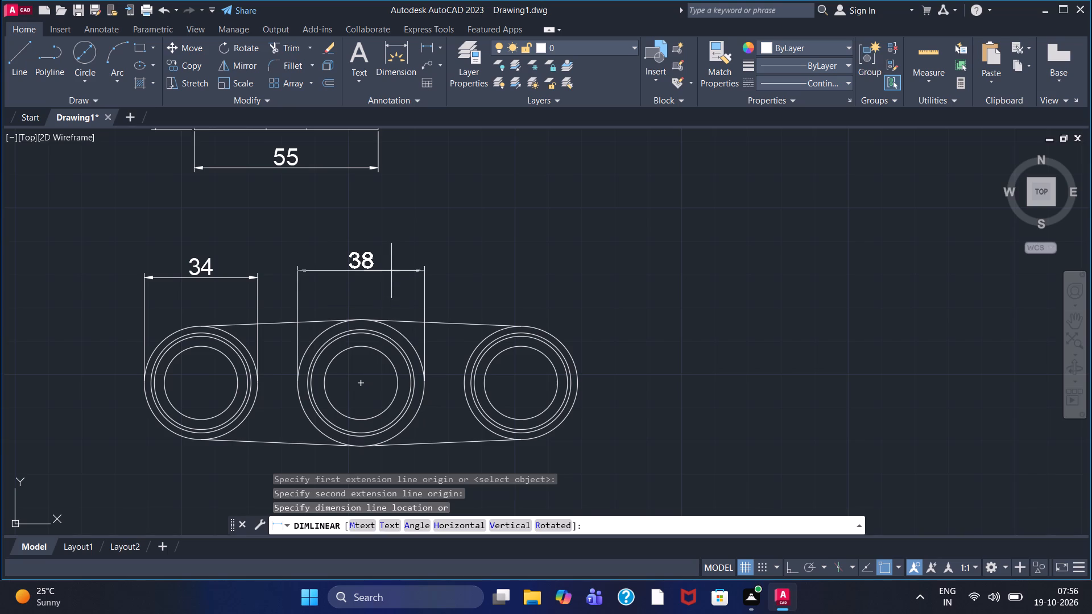
{"action": "left_click", "coordinate": [392, 275]}
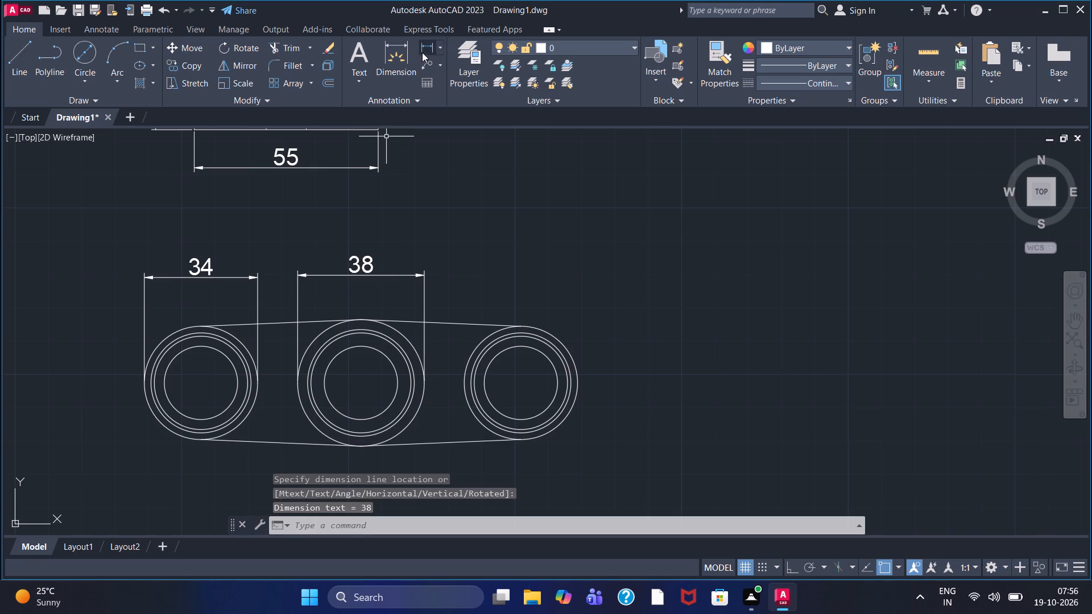
Add horizontal linear dimensions across the innermost left and innermost middle circles, placed below the outer circles' dimensions.
{"action": "left_click", "coordinate": [427, 49]}
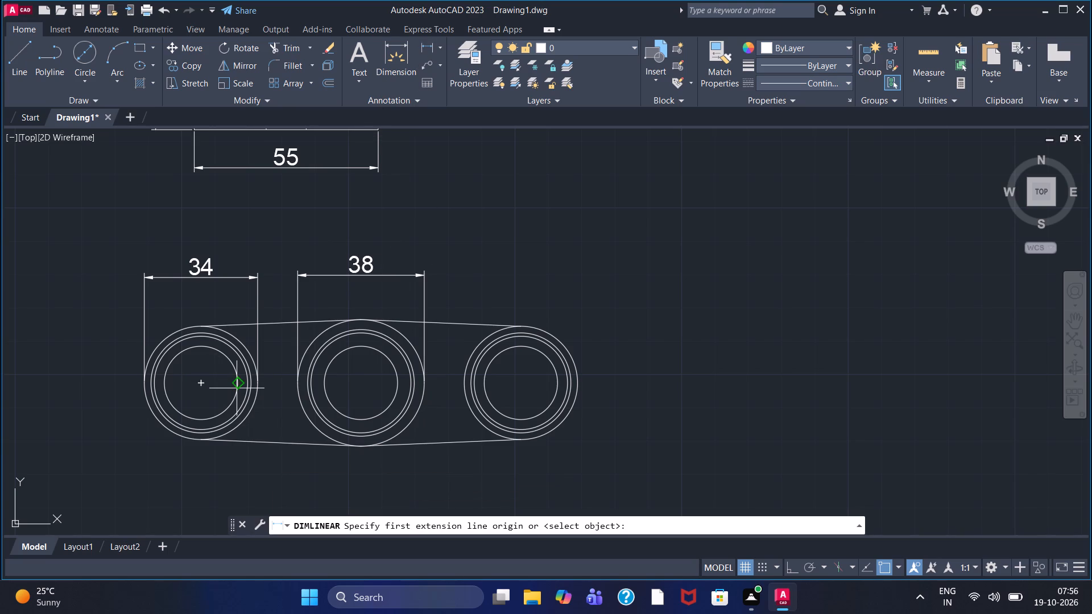
{"action": "double_click", "coordinate": [237, 380]}
{"action": "double_click", "coordinate": [167, 384]}
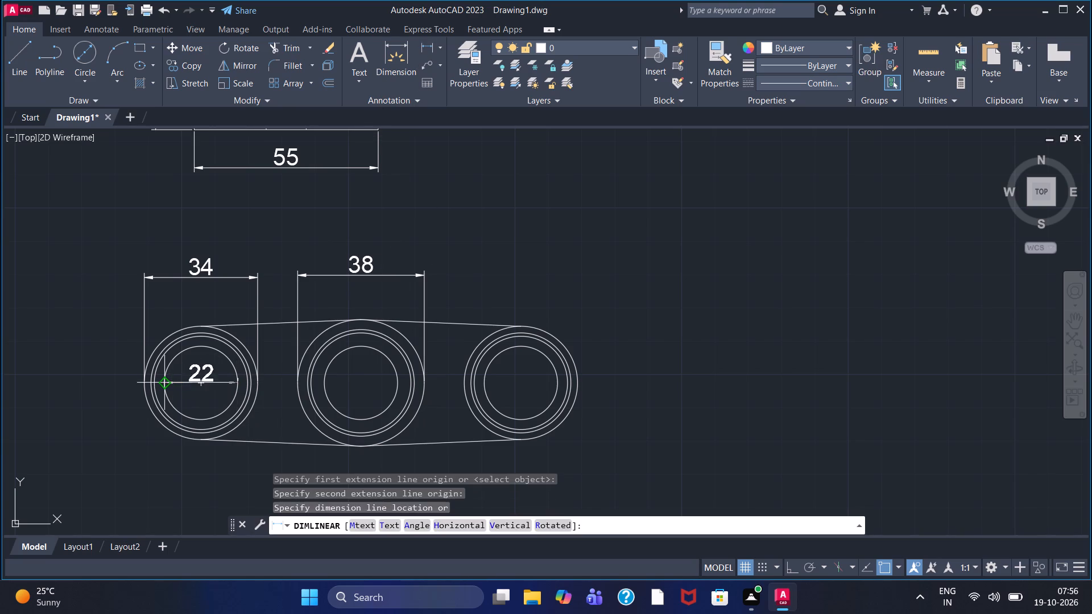
{"action": "left_click", "coordinate": [179, 306]}
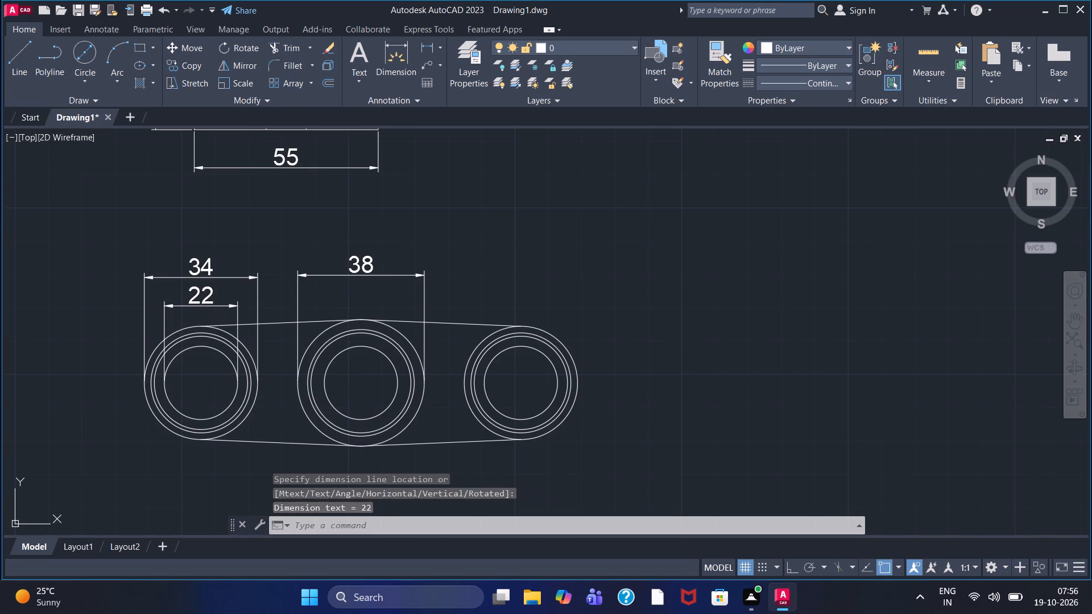
{"action": "left_click", "coordinate": [426, 48]}
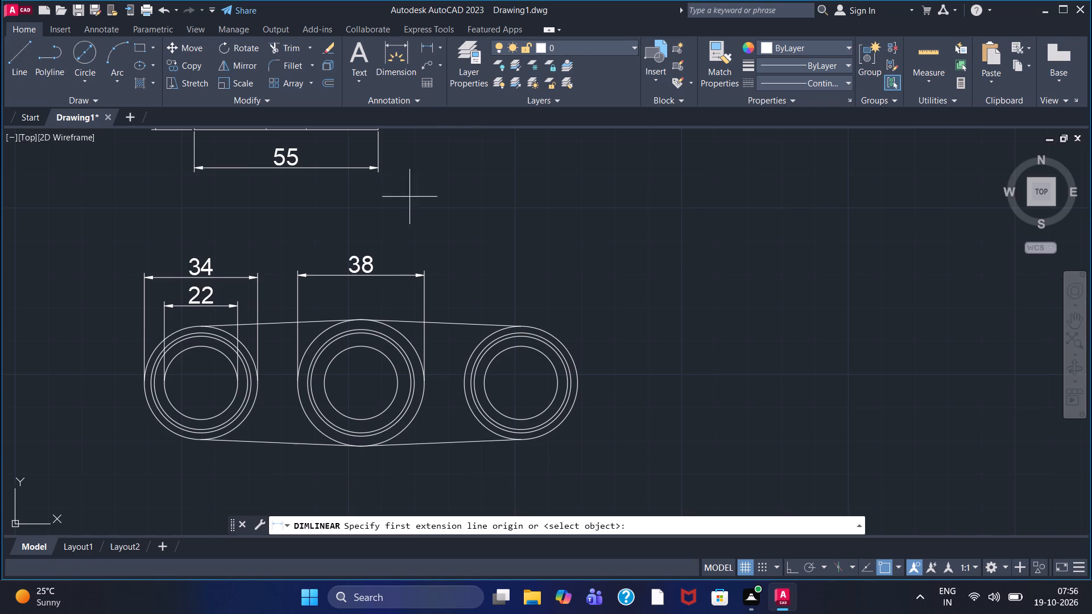
{"action": "left_click", "coordinate": [327, 381]}
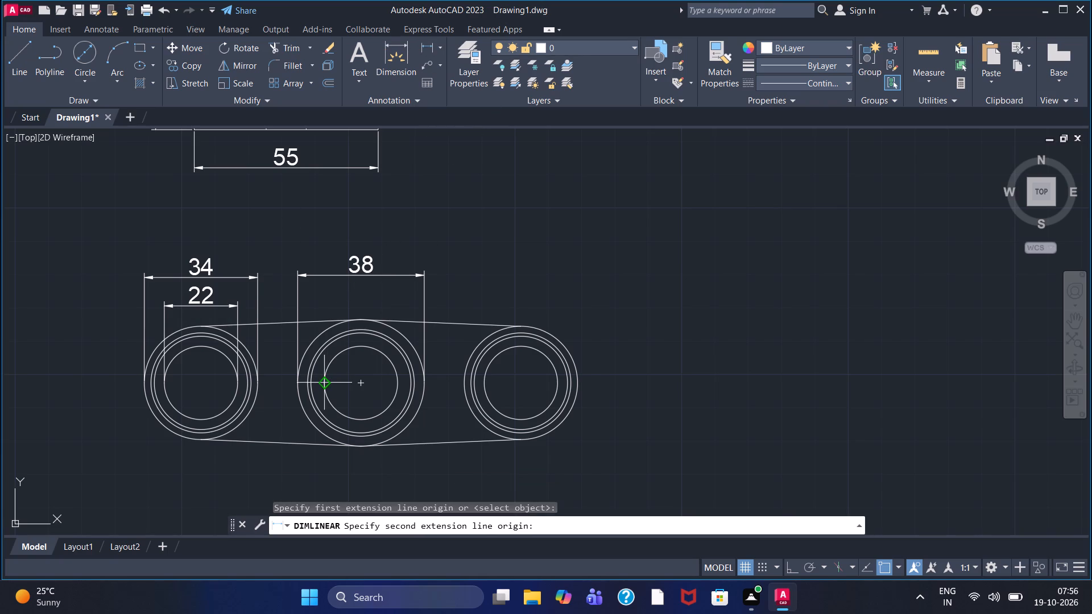
{"action": "double_click", "coordinate": [399, 377]}
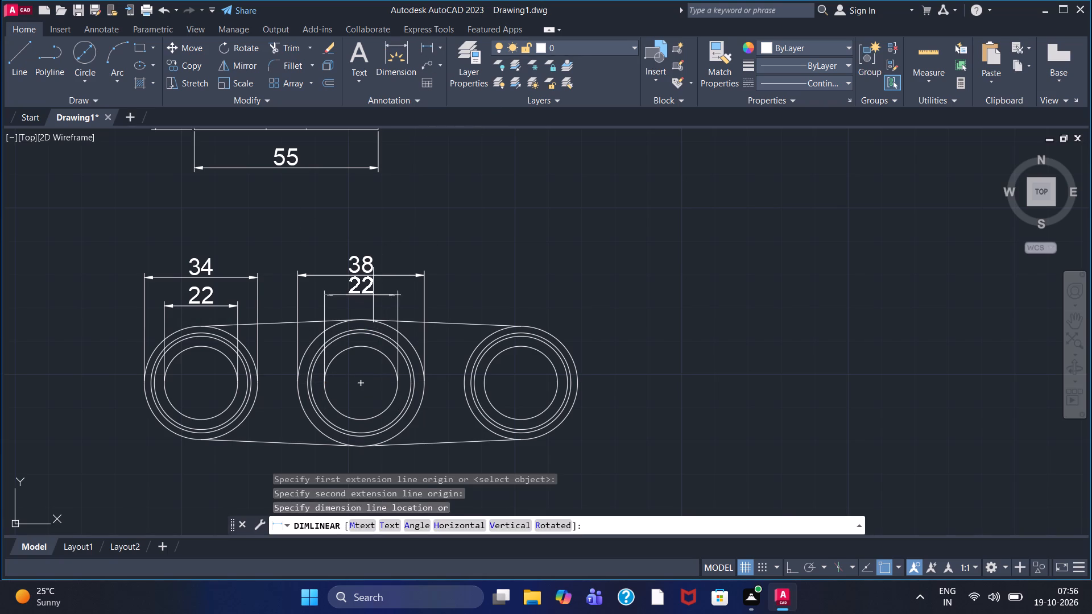
{"action": "left_click", "coordinate": [373, 295]}
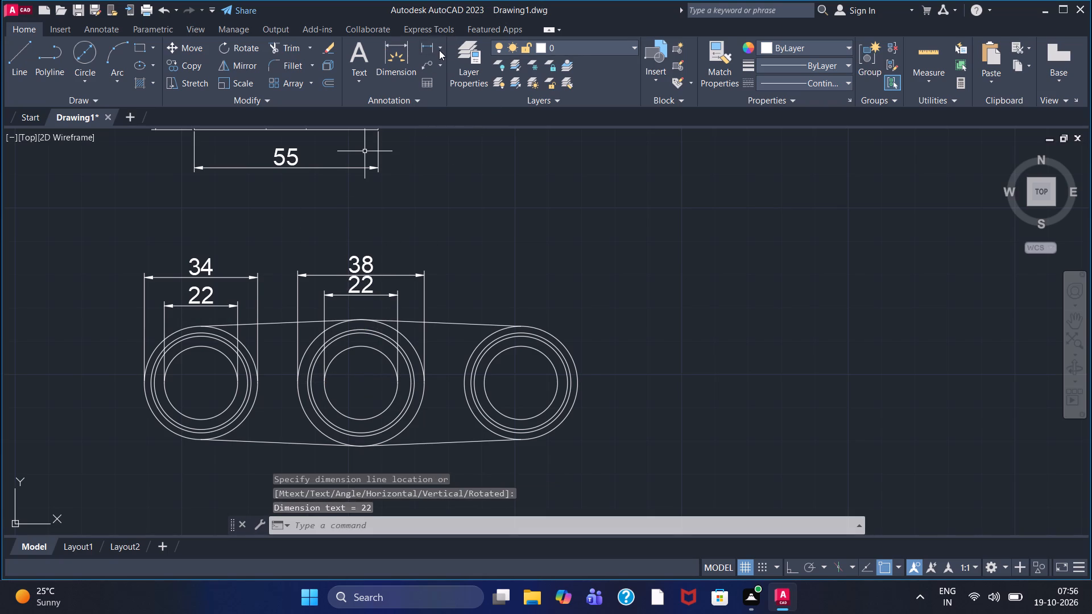
Add diameter dimensions to the outermost and innermost left circles, placing both labels to the upper left of the link profile.
{"action": "left_click", "coordinate": [439, 50]}
{"action": "double_click", "coordinate": [454, 210]}
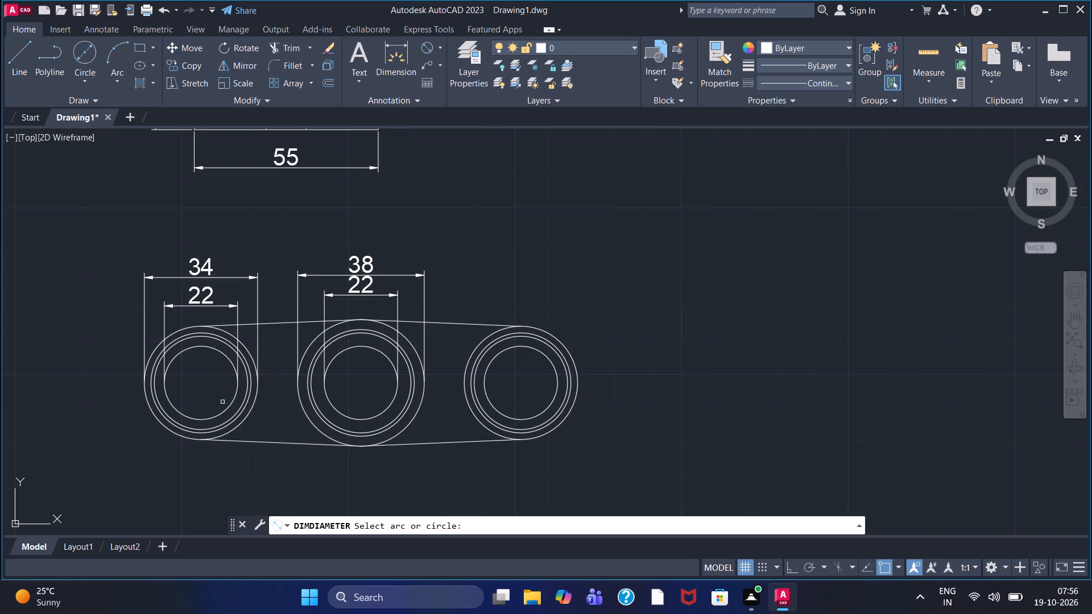
{"action": "left_click", "coordinate": [146, 396]}
{"action": "left_click", "coordinate": [115, 309]}
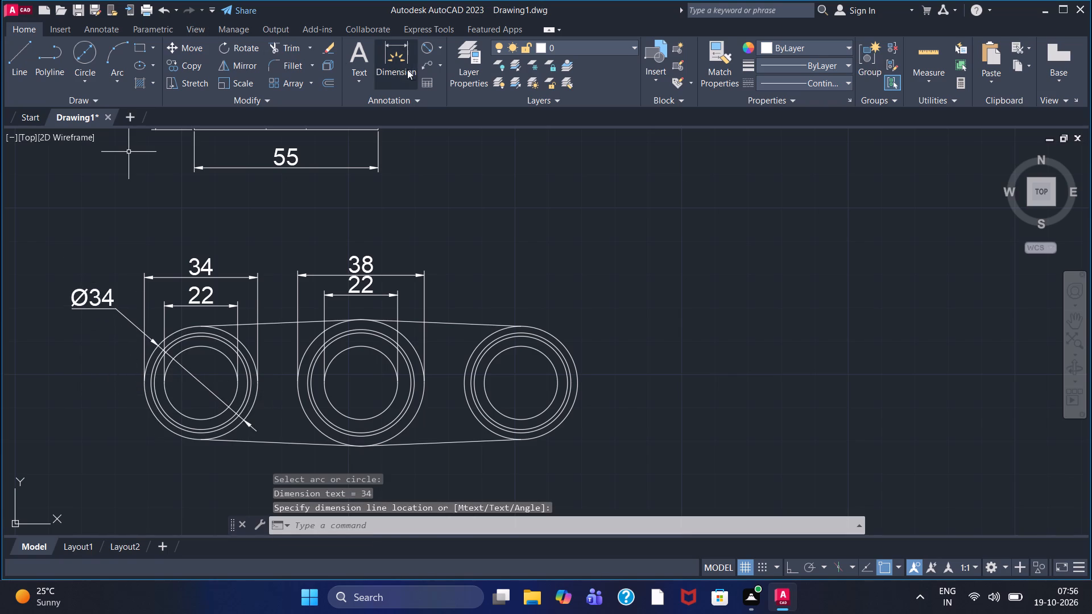
{"action": "left_click", "coordinate": [429, 43]}
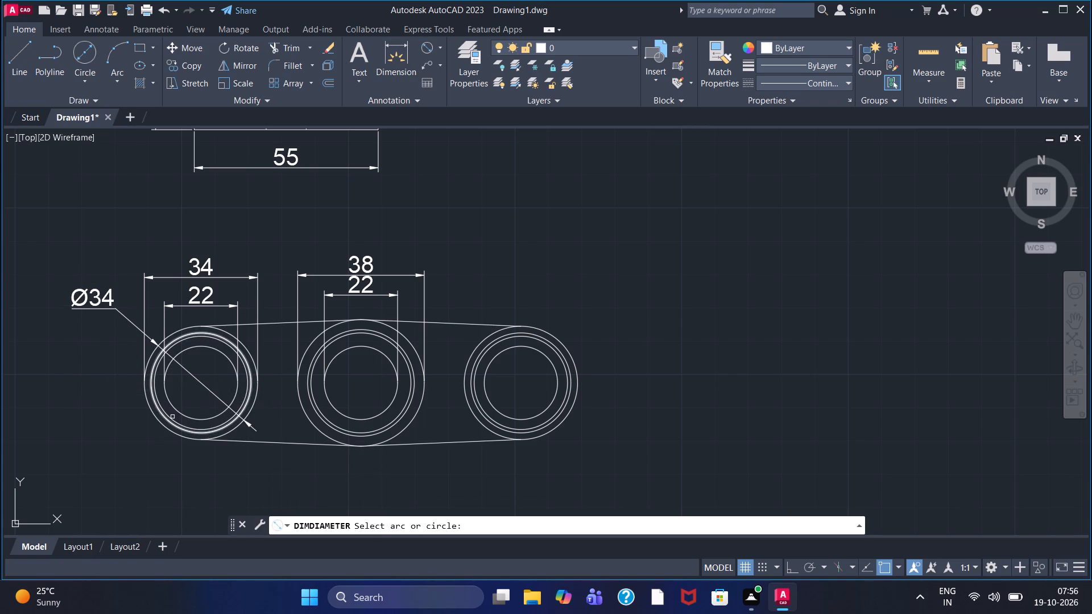
{"action": "left_click", "coordinate": [179, 409]}
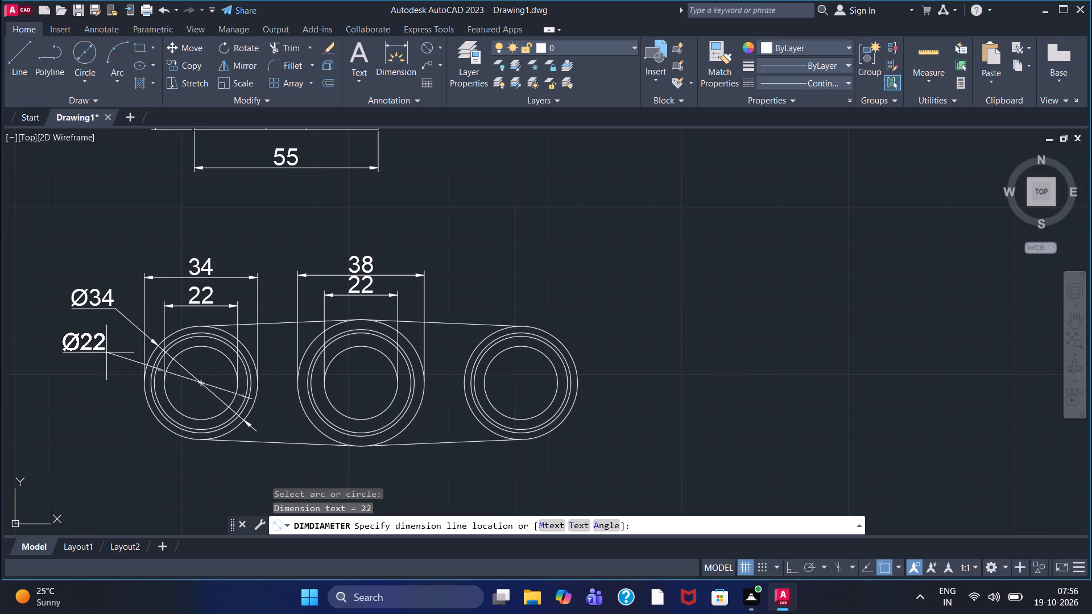
{"action": "left_click", "coordinate": [103, 339]}
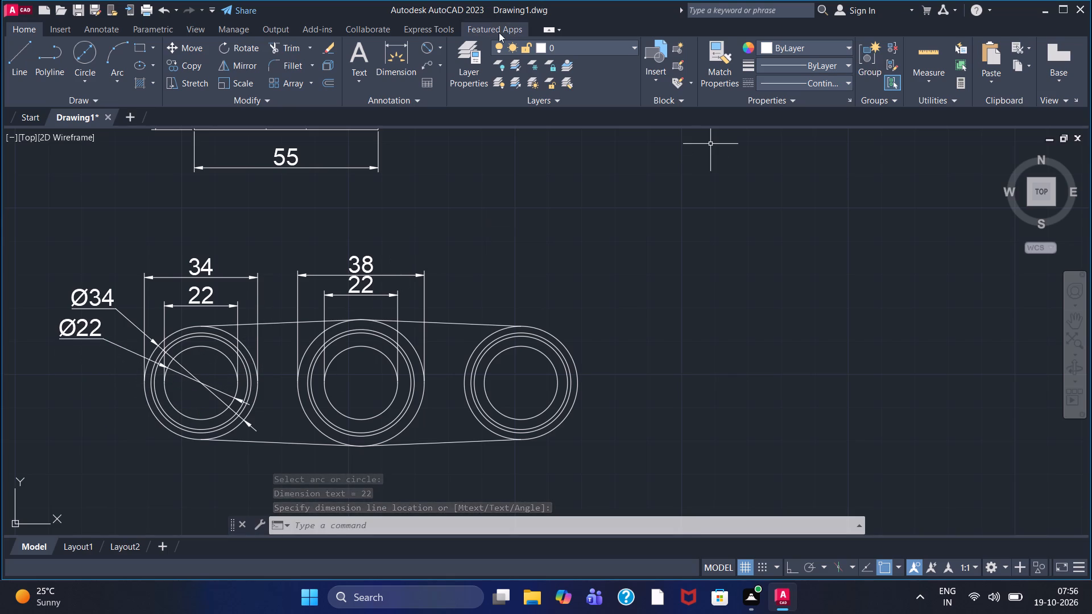
Add diameter dimensions to the innermost and outermost right circles, placing both labels to the upper right of the link profile.
{"action": "left_click", "coordinate": [421, 42]}
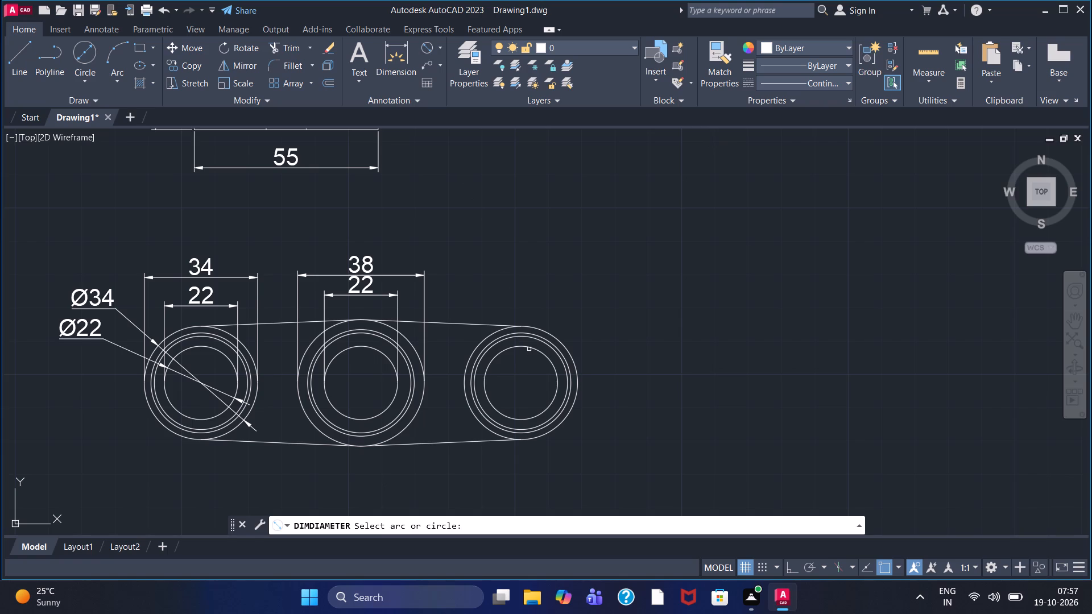
{"action": "left_click", "coordinate": [530, 349]}
{"action": "left_click", "coordinate": [575, 313]}
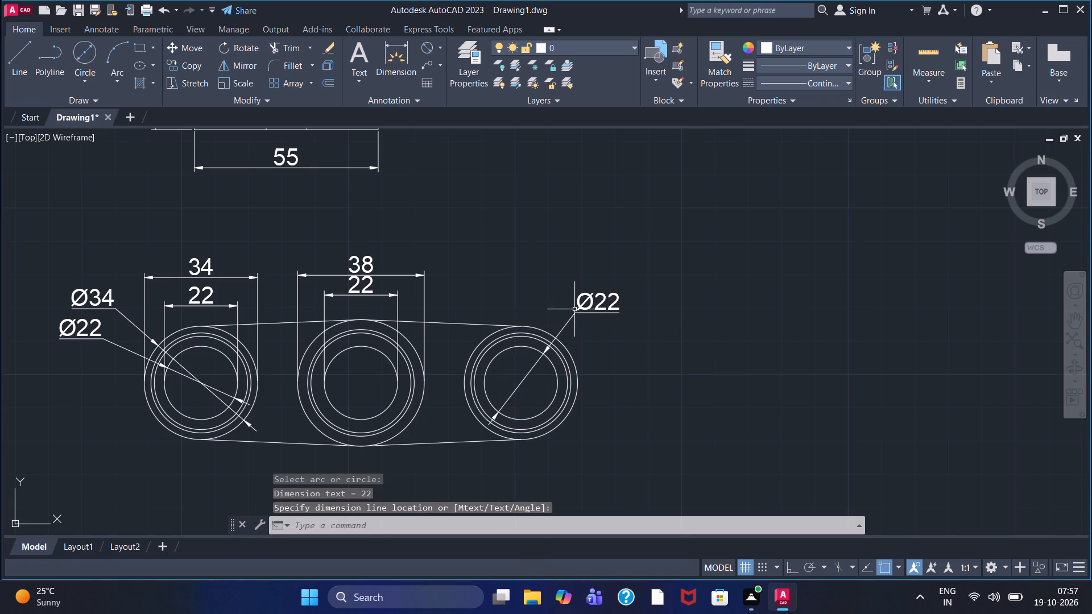
{"action": "left_click", "coordinate": [425, 45]}
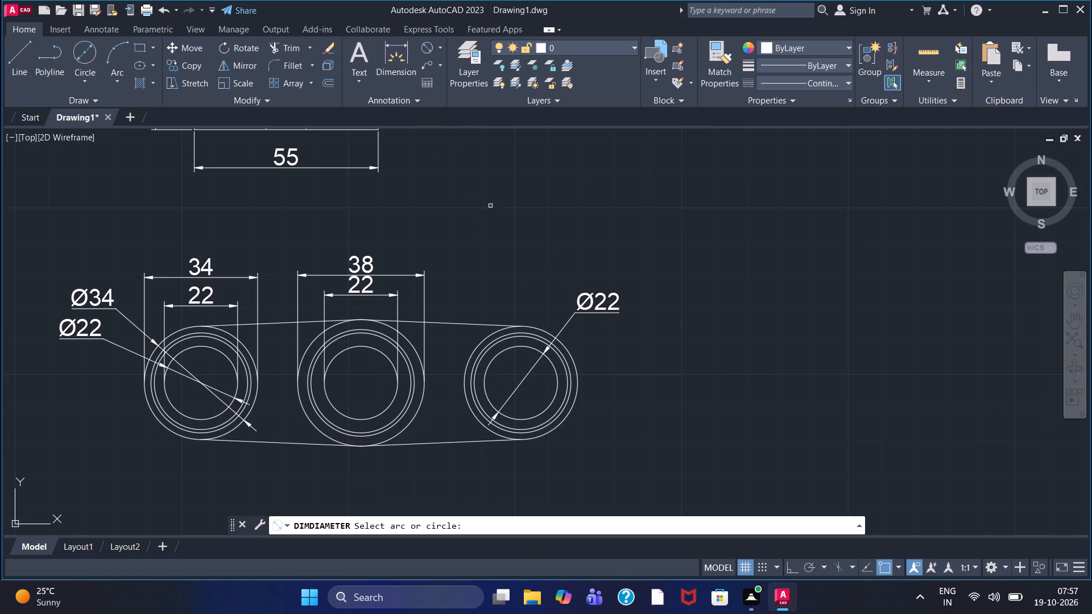
{"action": "left_click", "coordinate": [533, 326]}
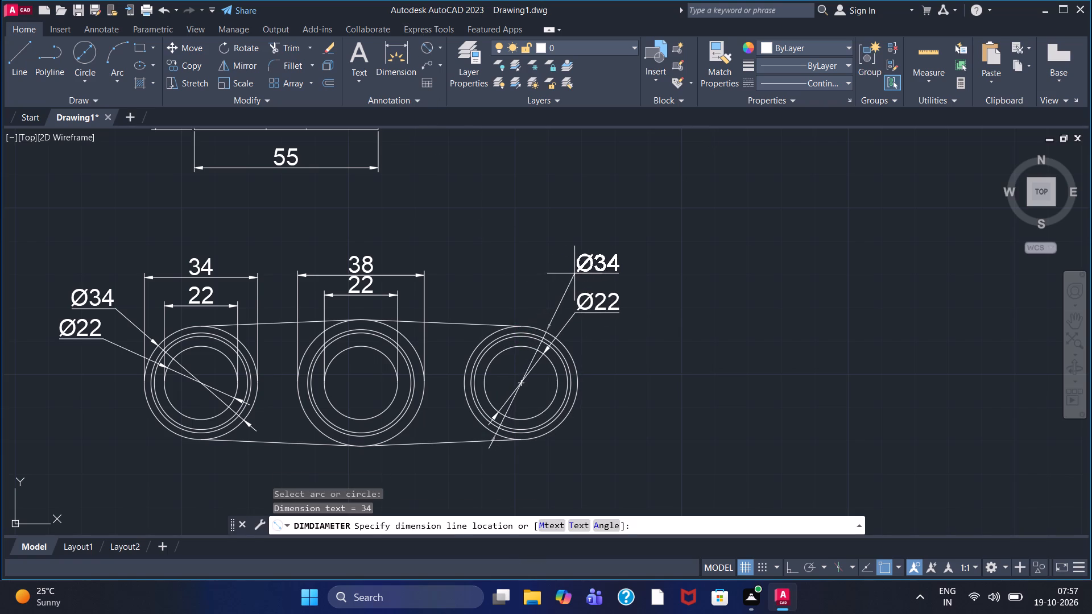
{"action": "left_click", "coordinate": [580, 272]}
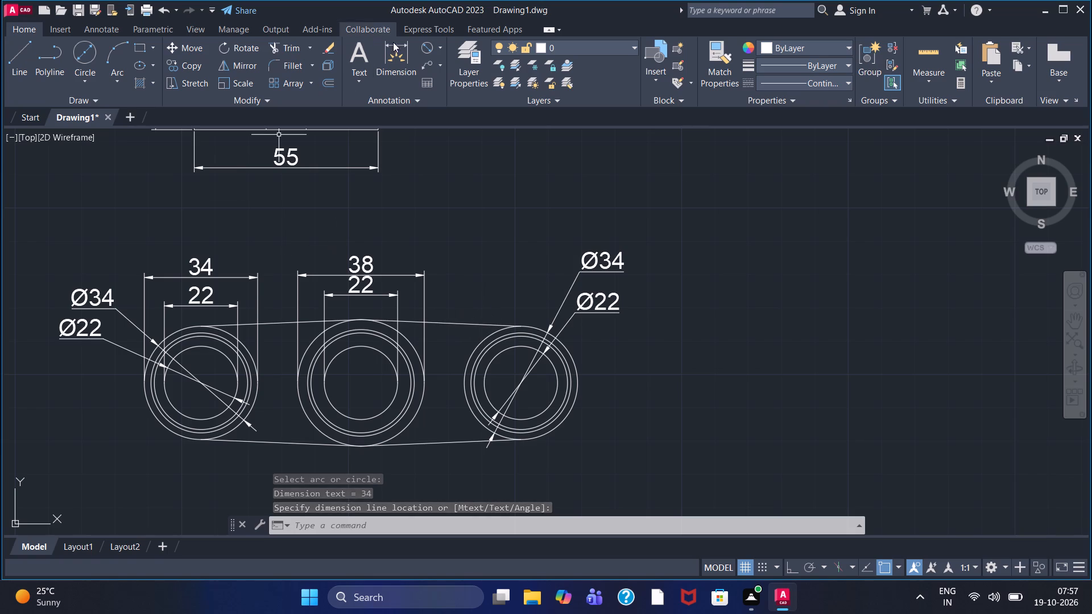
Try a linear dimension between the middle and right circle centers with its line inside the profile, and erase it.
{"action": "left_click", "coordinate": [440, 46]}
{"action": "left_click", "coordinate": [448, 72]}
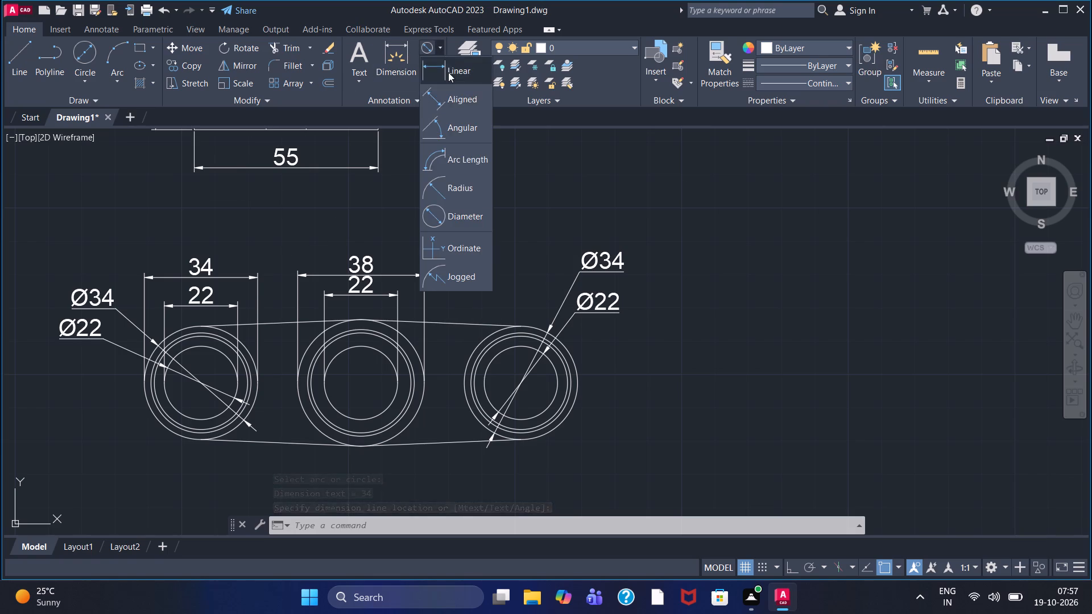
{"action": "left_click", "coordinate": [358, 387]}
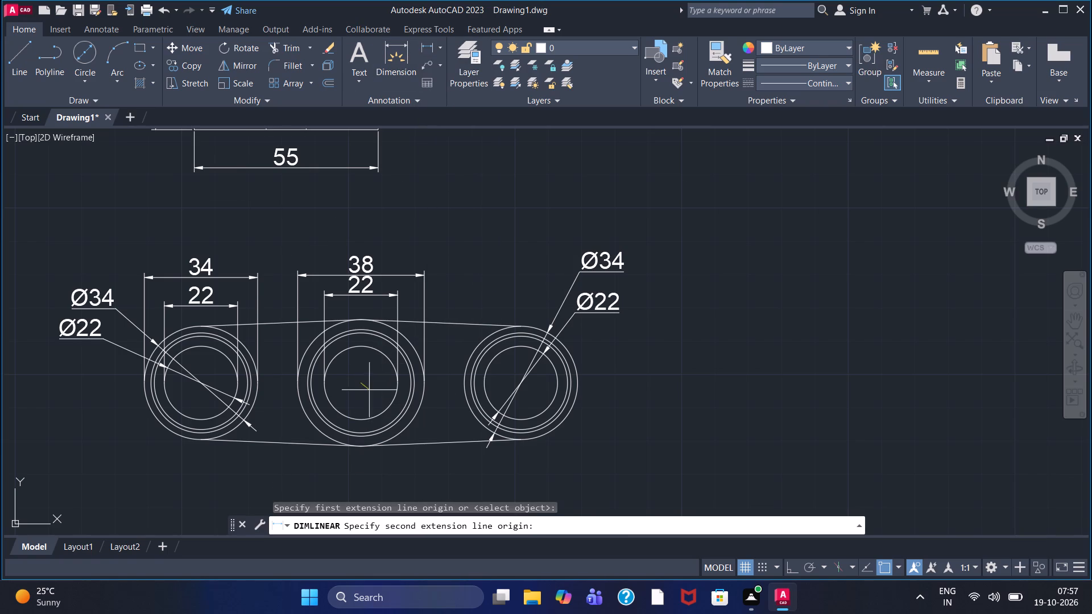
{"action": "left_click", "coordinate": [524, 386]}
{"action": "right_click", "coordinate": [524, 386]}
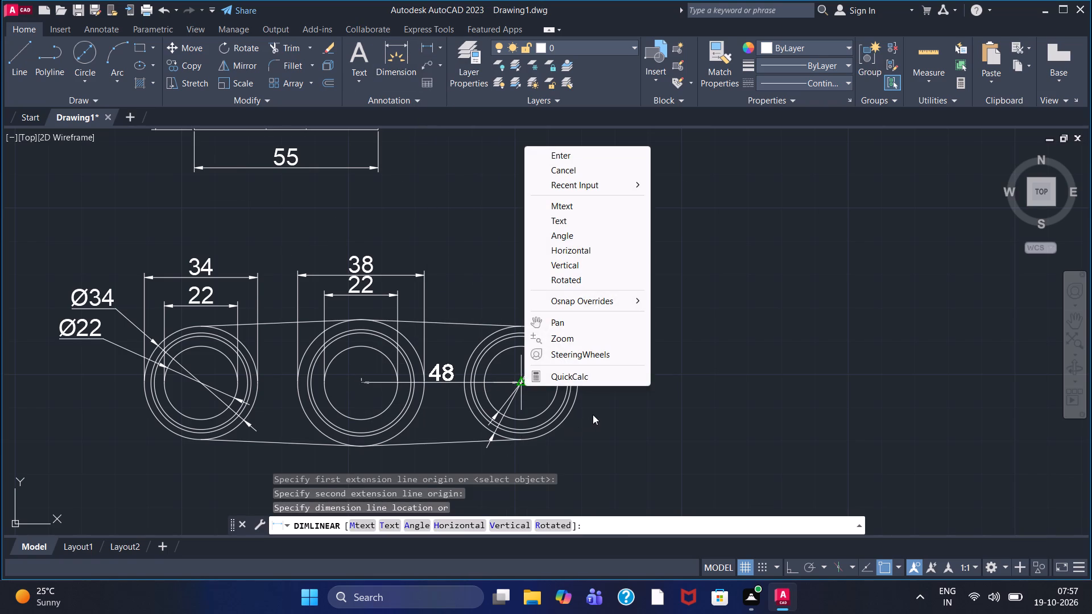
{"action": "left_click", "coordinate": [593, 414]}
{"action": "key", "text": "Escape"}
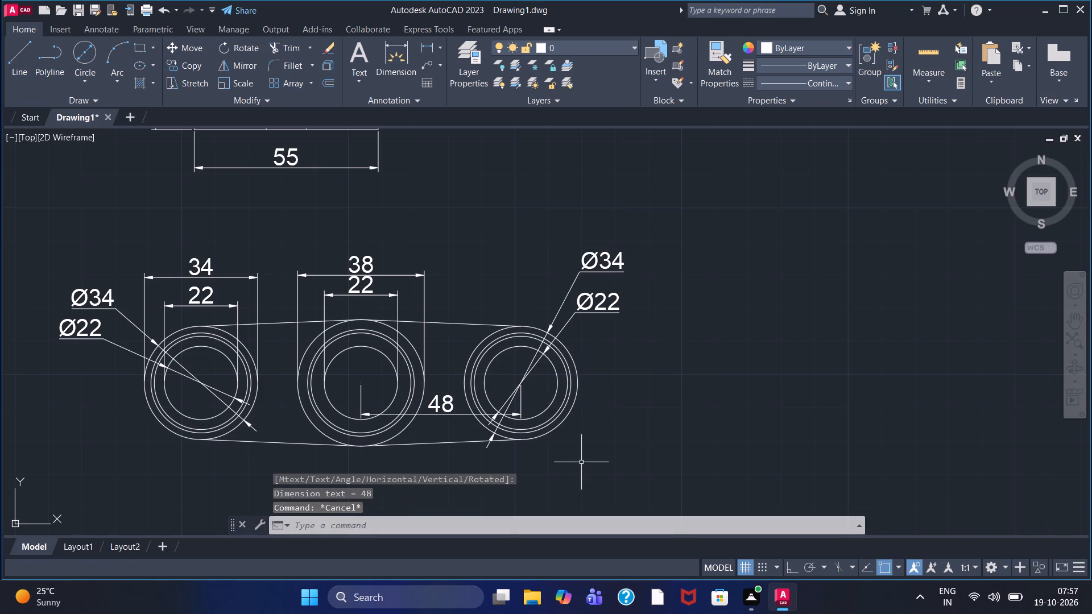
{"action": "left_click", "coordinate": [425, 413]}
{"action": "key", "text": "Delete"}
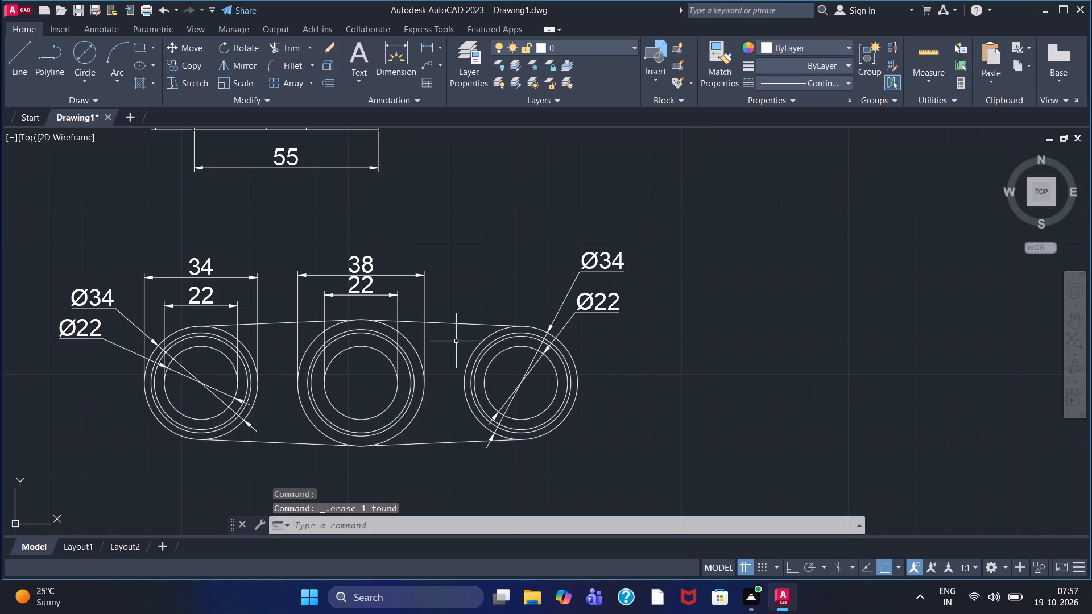
Add horizontal linear dimensions from the middle circle's center to the right and left circles' centers, aligned below the link profile.
{"action": "middle_click_drag", "start_coordinate": [475, 296], "coordinate": [506, 232]}
{"action": "scroll", "coordinate": [506, 232], "scroll_direction": "down", "scroll_amount": 1}
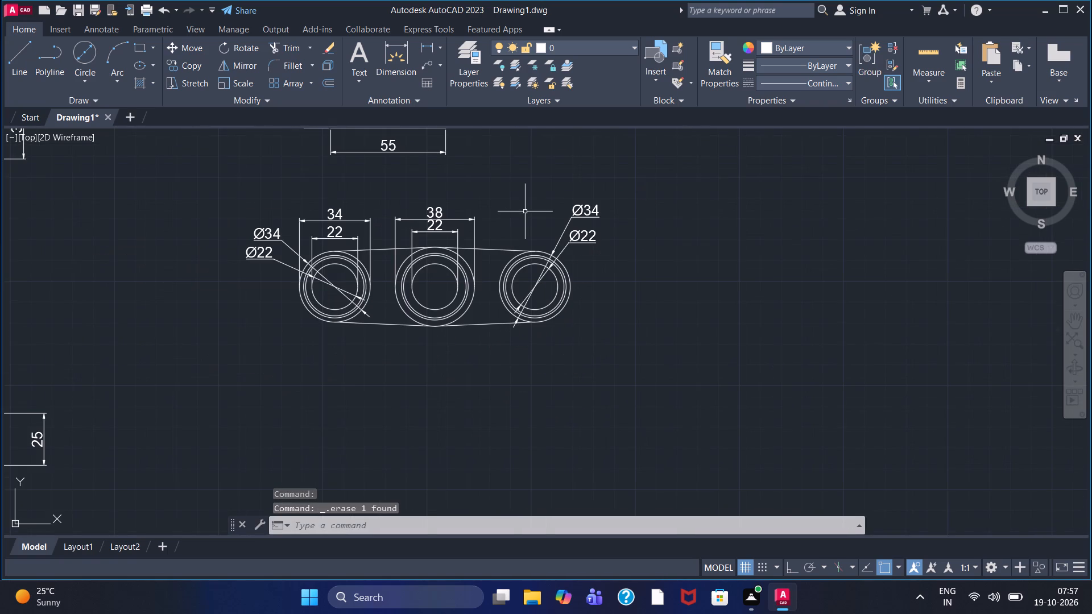
{"action": "left_click", "coordinate": [428, 47]}
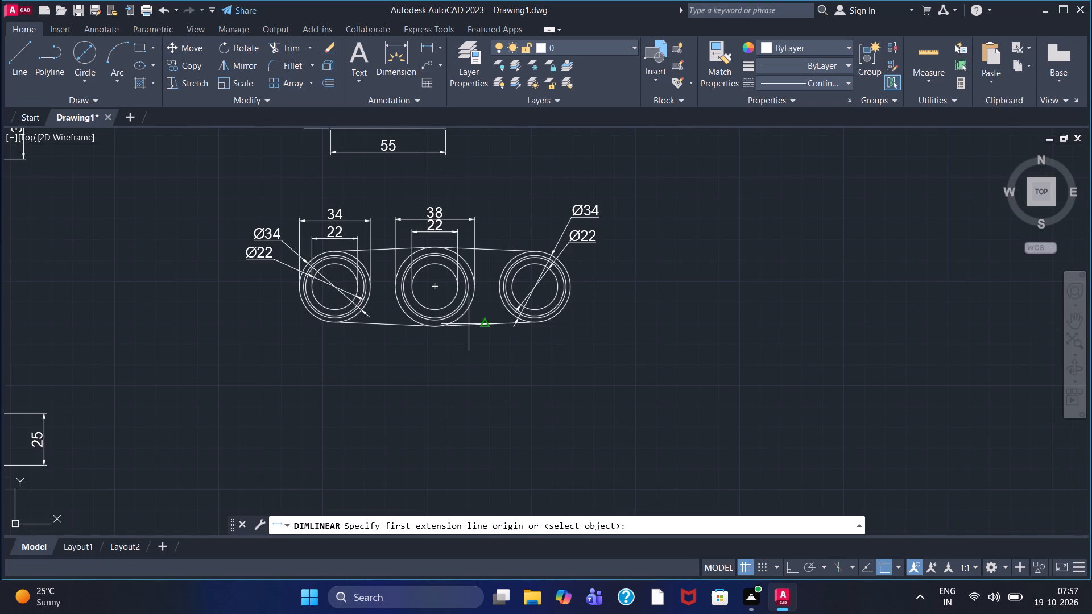
{"action": "left_click", "coordinate": [438, 286]}
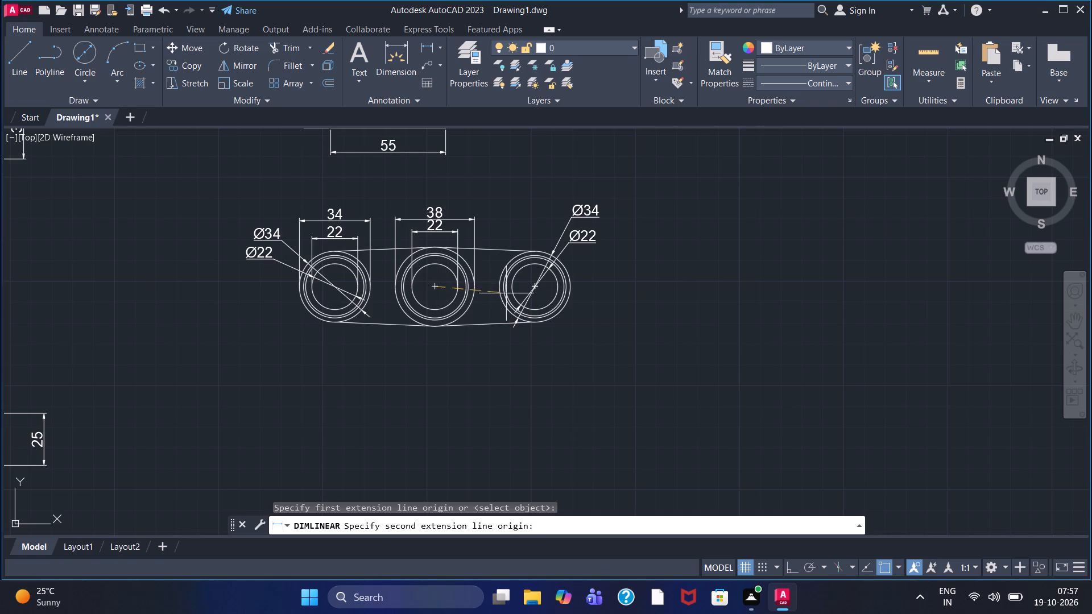
{"action": "left_click", "coordinate": [535, 288]}
{"action": "left_click", "coordinate": [497, 361]}
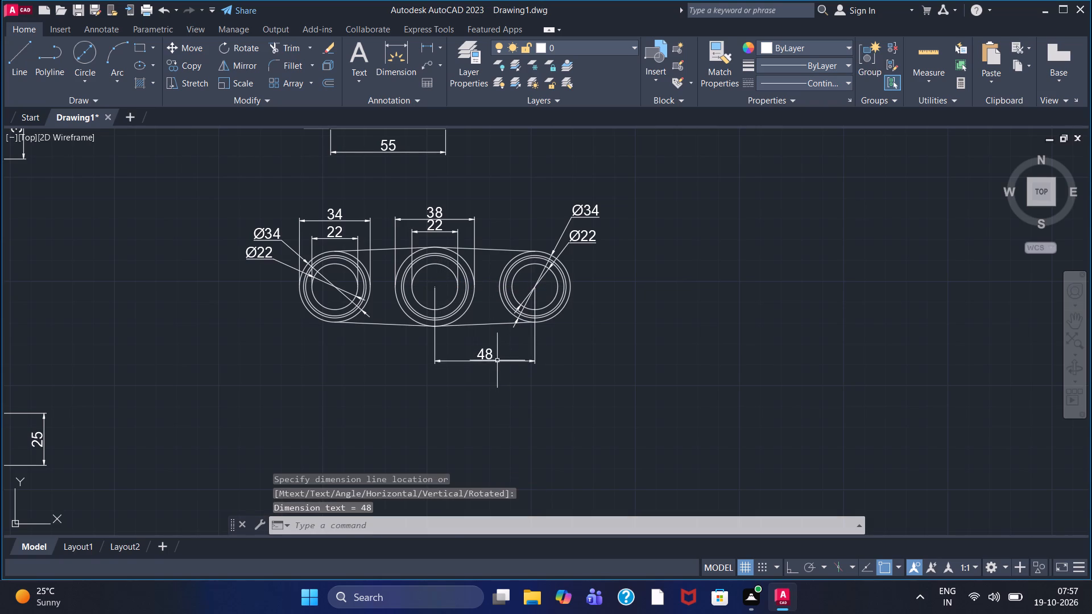
{"action": "left_click", "coordinate": [425, 50]}
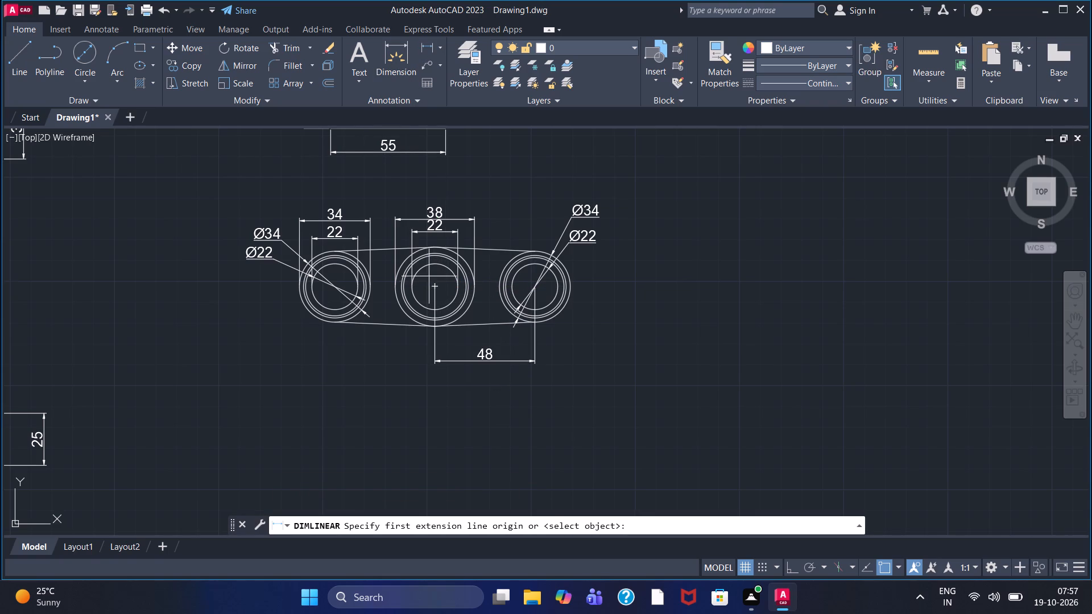
{"action": "left_click", "coordinate": [431, 286]}
{"action": "double_click", "coordinate": [332, 287]}
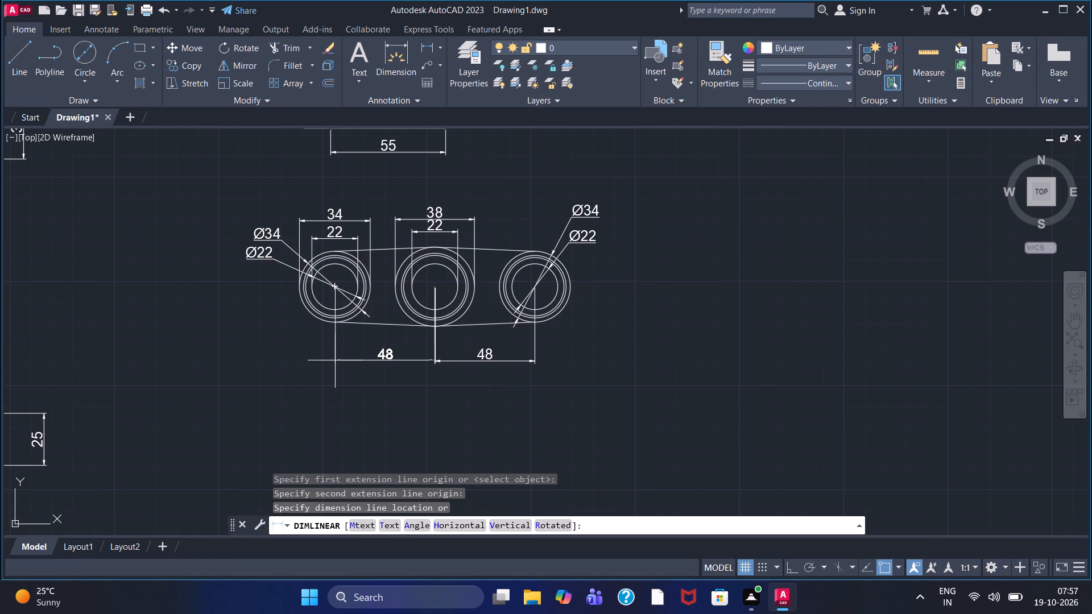
{"action": "left_click", "coordinate": [335, 362]}
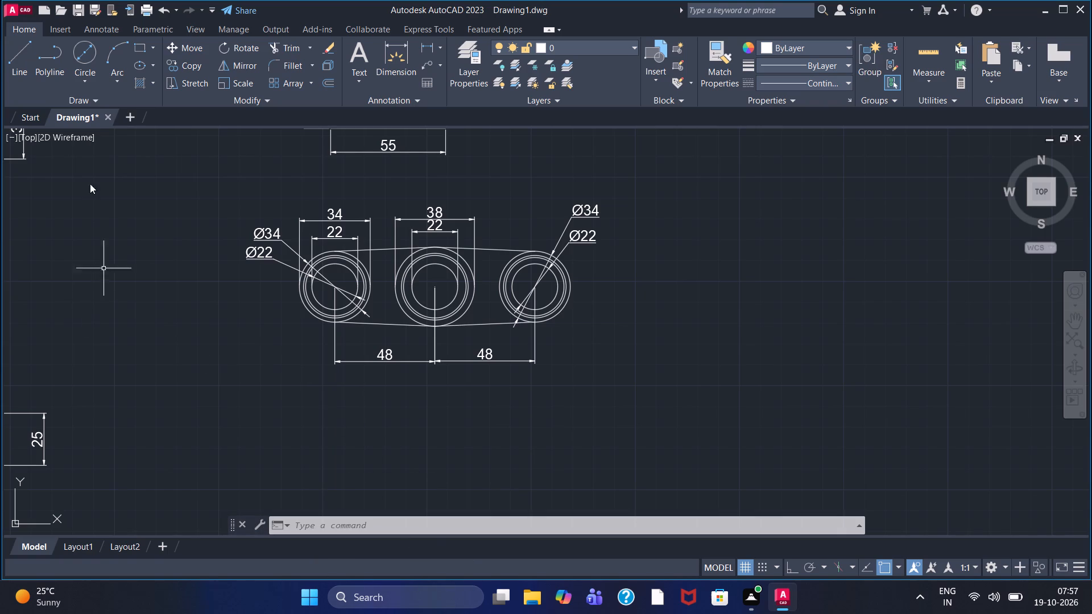
{"action": "left_click", "coordinate": [424, 47]}
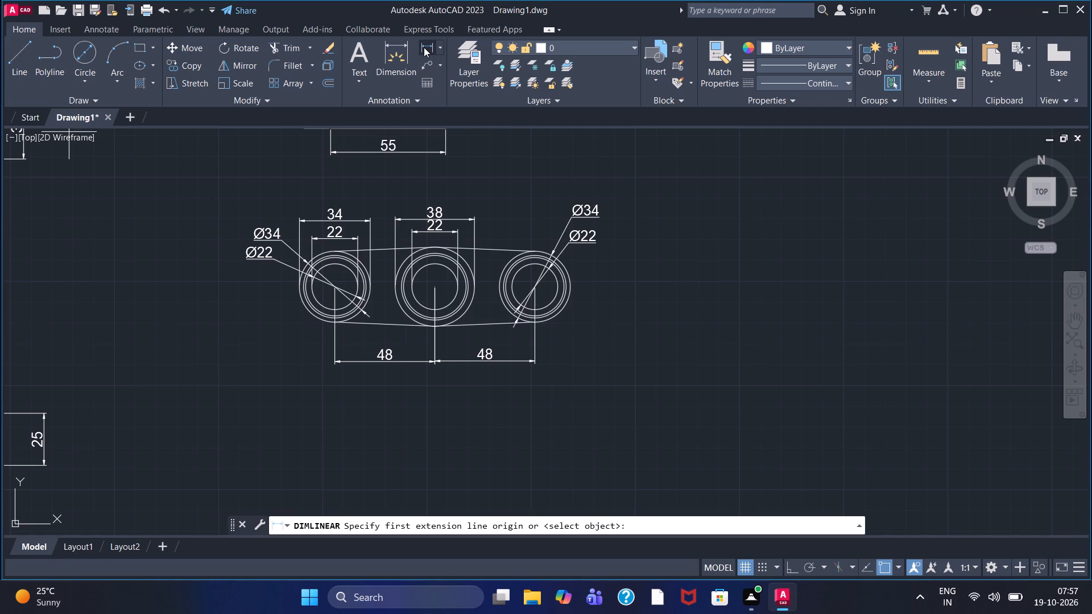
{"action": "key", "text": "Escape"}
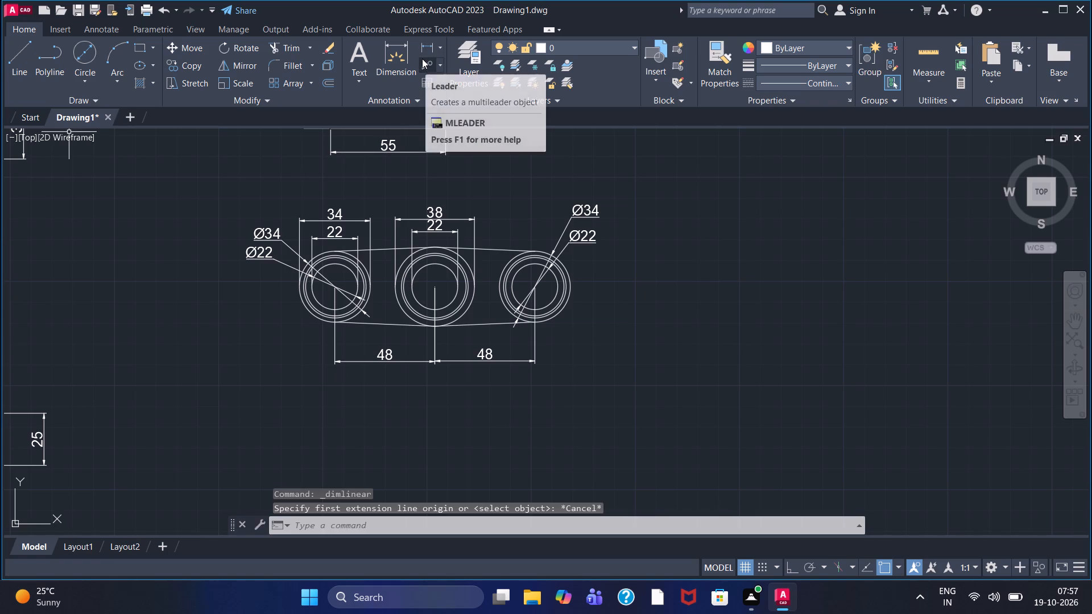
With Ortho on, draw a line down from the left circle's outer left quadrant, continuing horizontally right about 158 below the dimensions.
{"action": "left_click", "coordinate": [24, 56]}
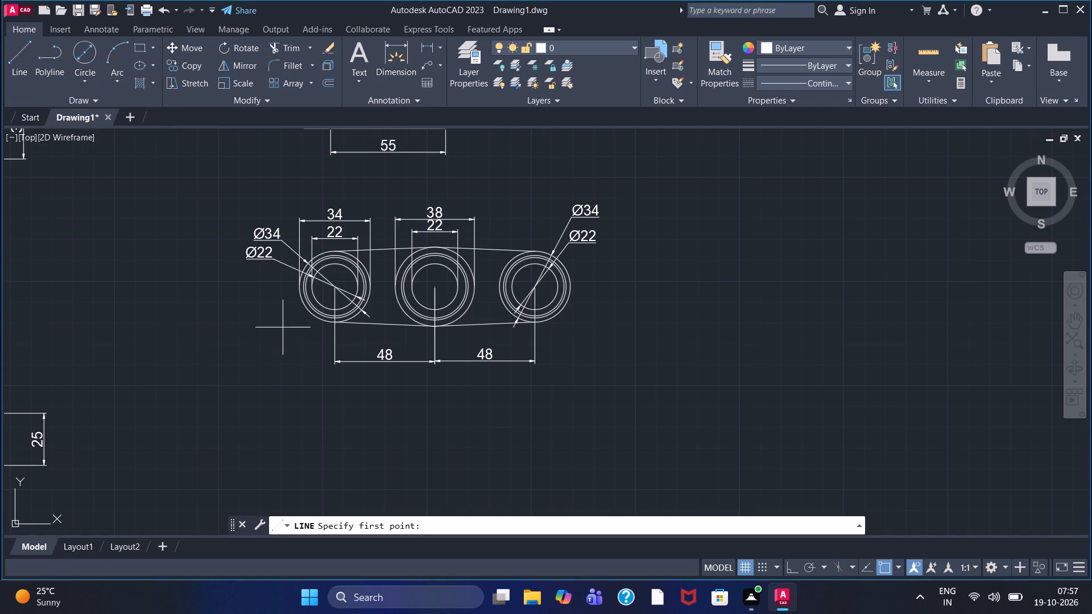
{"action": "left_click", "coordinate": [297, 288]}
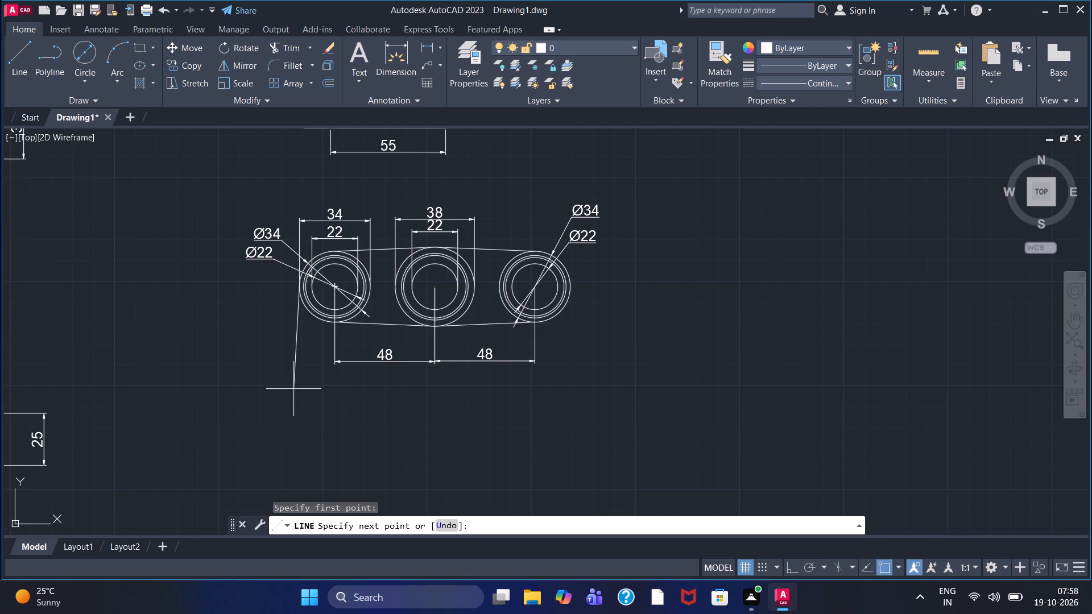
{"action": "key", "text": "F8"}
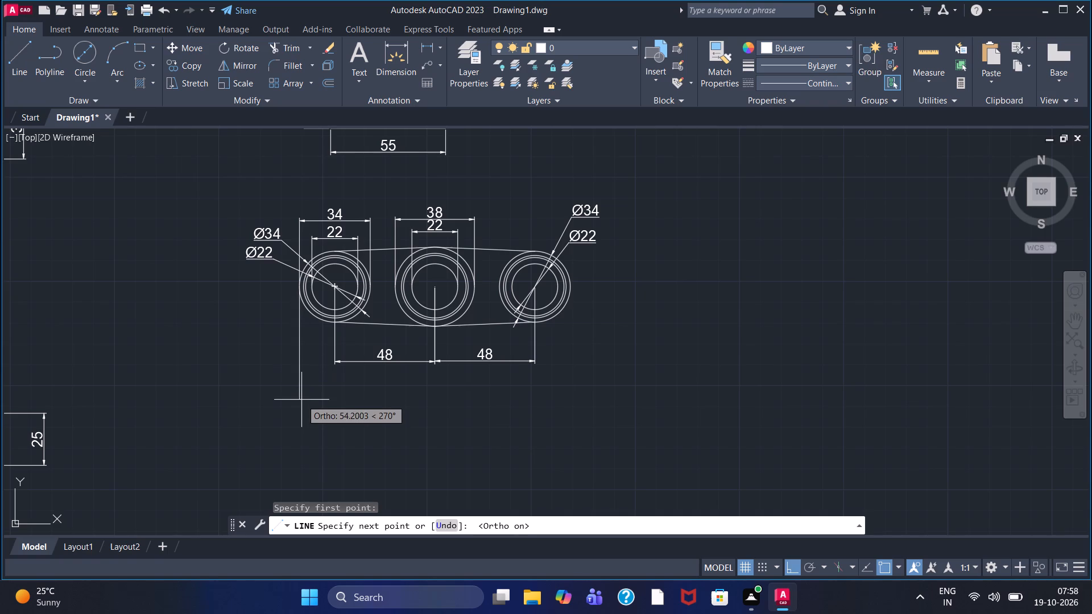
{"action": "left_click", "coordinate": [305, 395]}
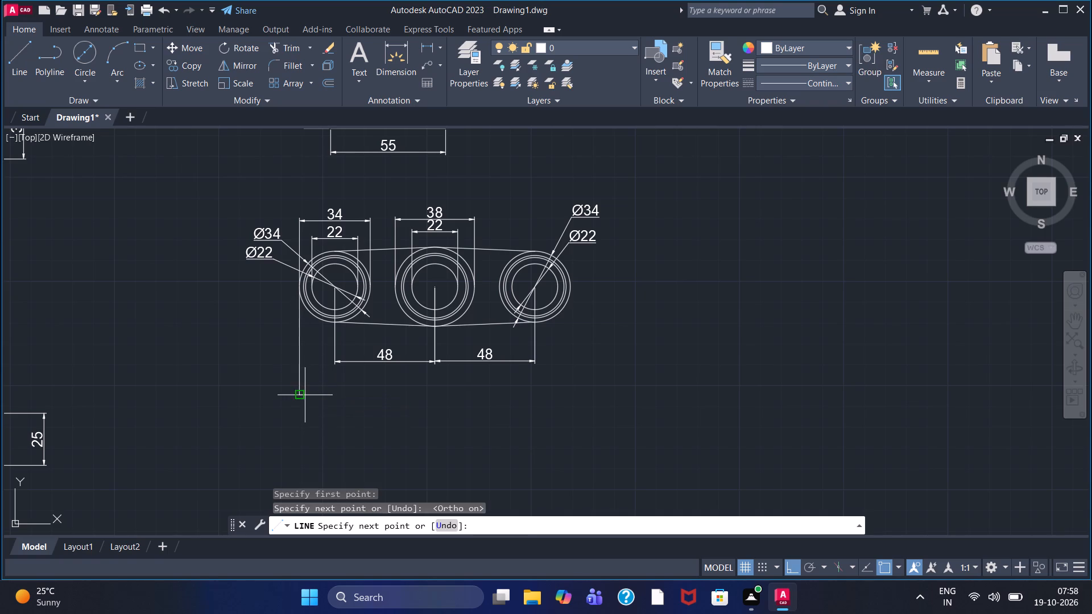
{"action": "double_click", "coordinate": [629, 374]}
{"action": "right_click", "coordinate": [628, 353]}
{"action": "left_click", "coordinate": [642, 360]}
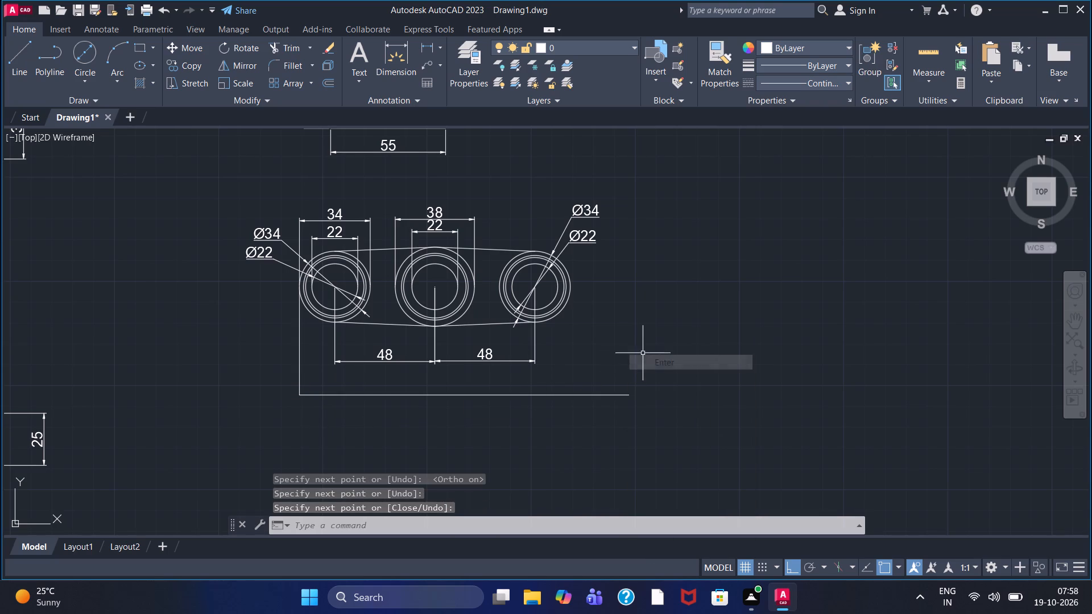
Draw a vertical line about 78 long from the right circle's outer right quadrant down past the horizontal line.
{"action": "left_click", "coordinate": [14, 61]}
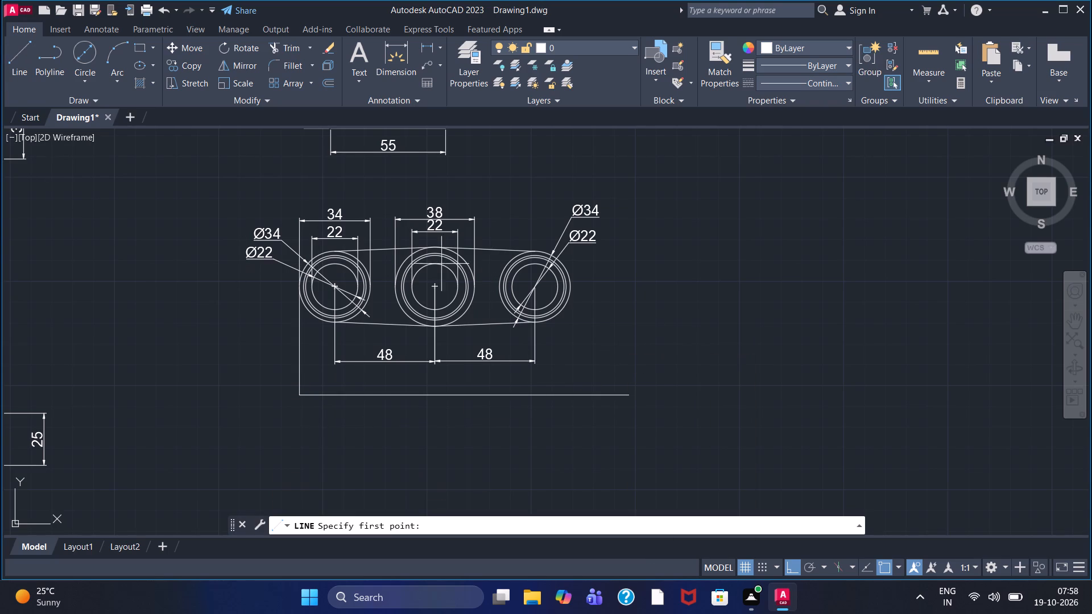
{"action": "left_click", "coordinate": [572, 284]}
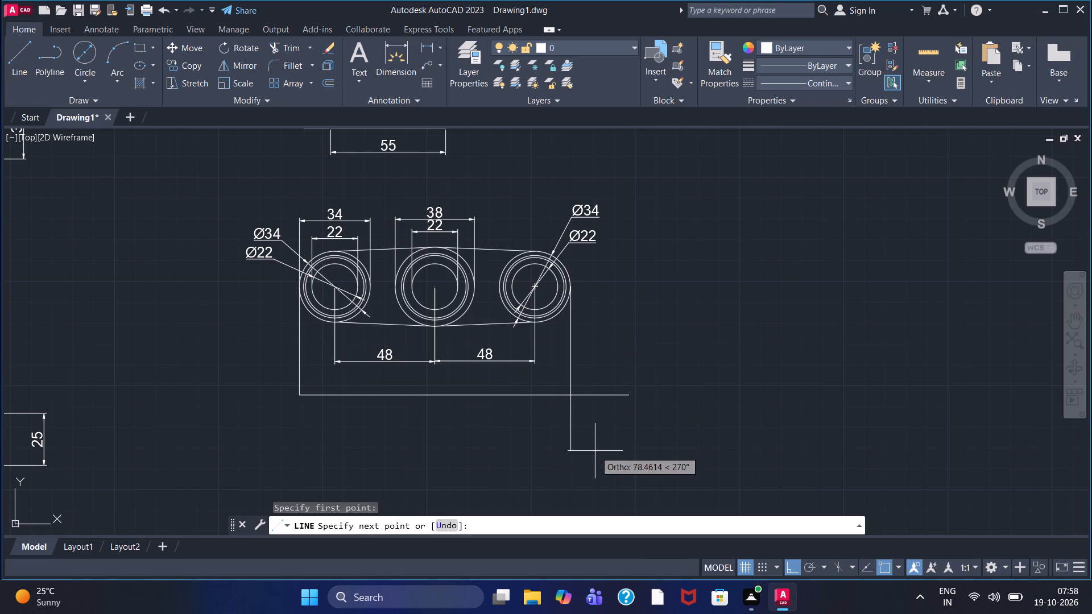
{"action": "left_click", "coordinate": [595, 451]}
{"action": "right_click", "coordinate": [598, 437]}
{"action": "left_click", "coordinate": [620, 292]}
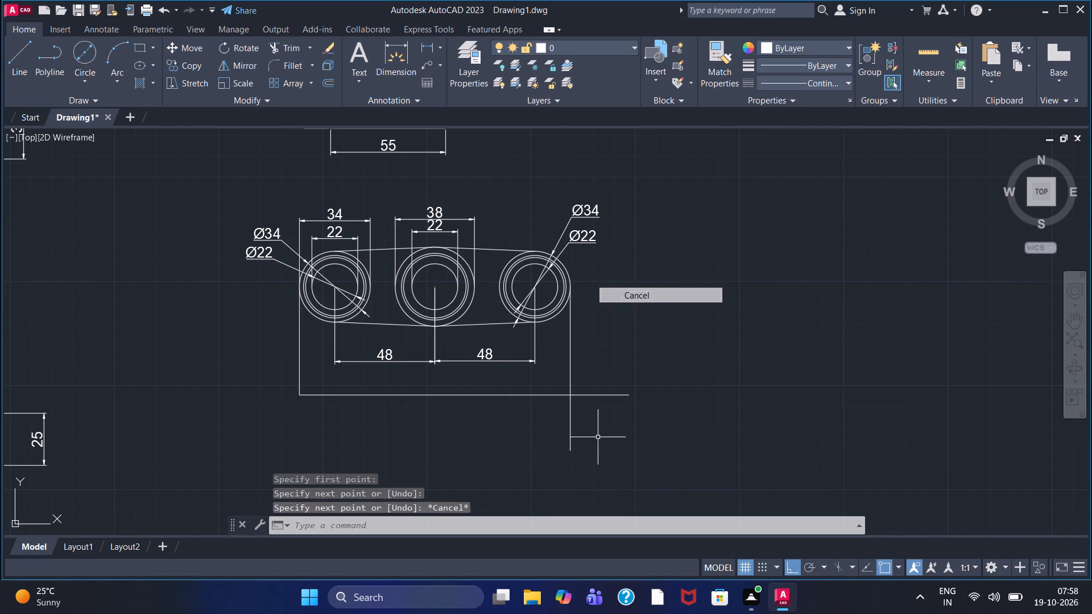
Trim both overhangs at the lower right corner and remove the two vertical projection lines, keeping only the horizontal line.
{"action": "left_click", "coordinate": [276, 45]}
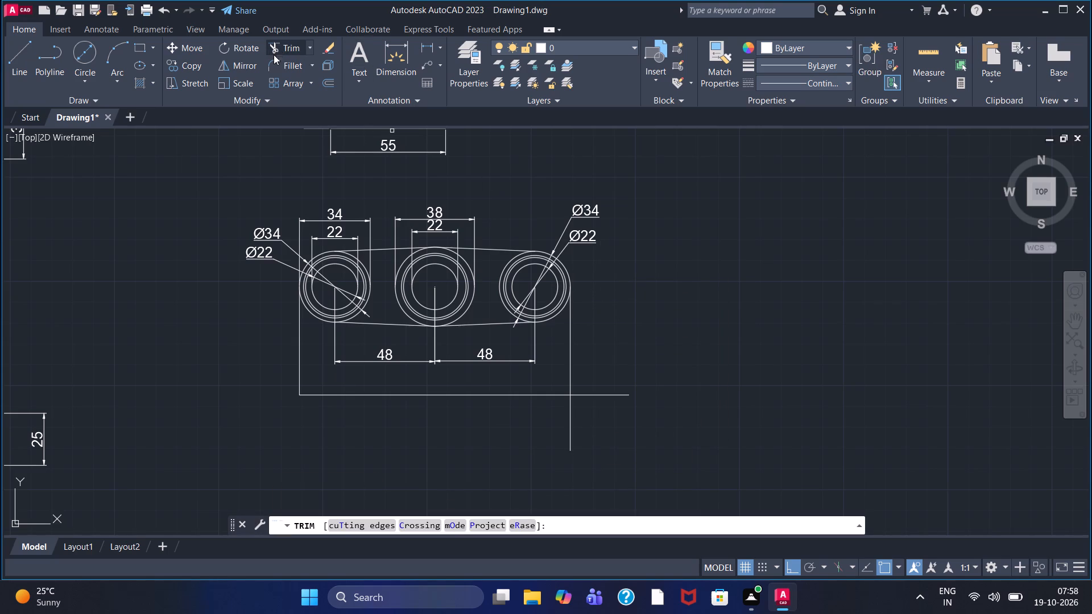
{"action": "left_click", "coordinate": [570, 426]}
{"action": "double_click", "coordinate": [604, 397]}
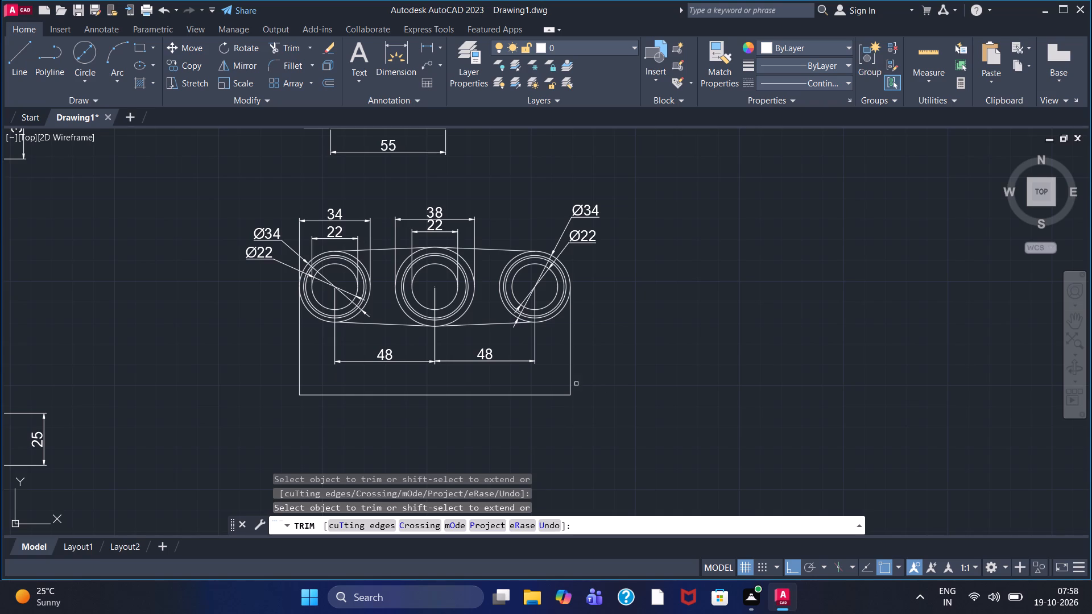
{"action": "left_click", "coordinate": [299, 347]}
{"action": "double_click", "coordinate": [572, 359]}
Draw a 35-long line down from the horizontal line's left end, continuing right with a bottom edge about 146 long.
{"action": "left_click", "coordinate": [12, 77]}
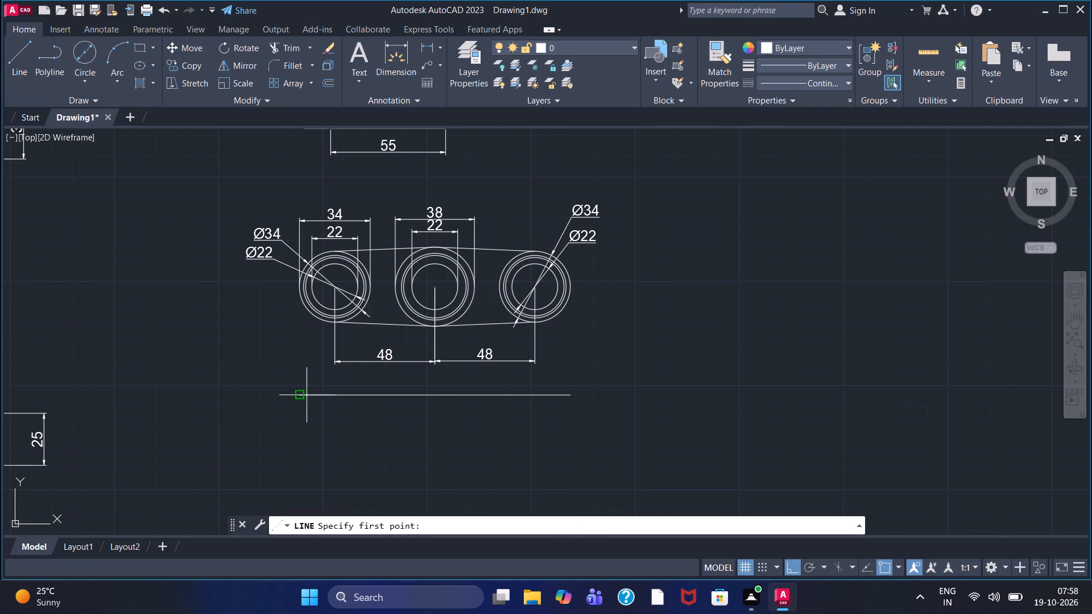
{"action": "left_click", "coordinate": [302, 391]}
{"action": "type", "text": "35"}
{"action": "key", "text": "Return"}
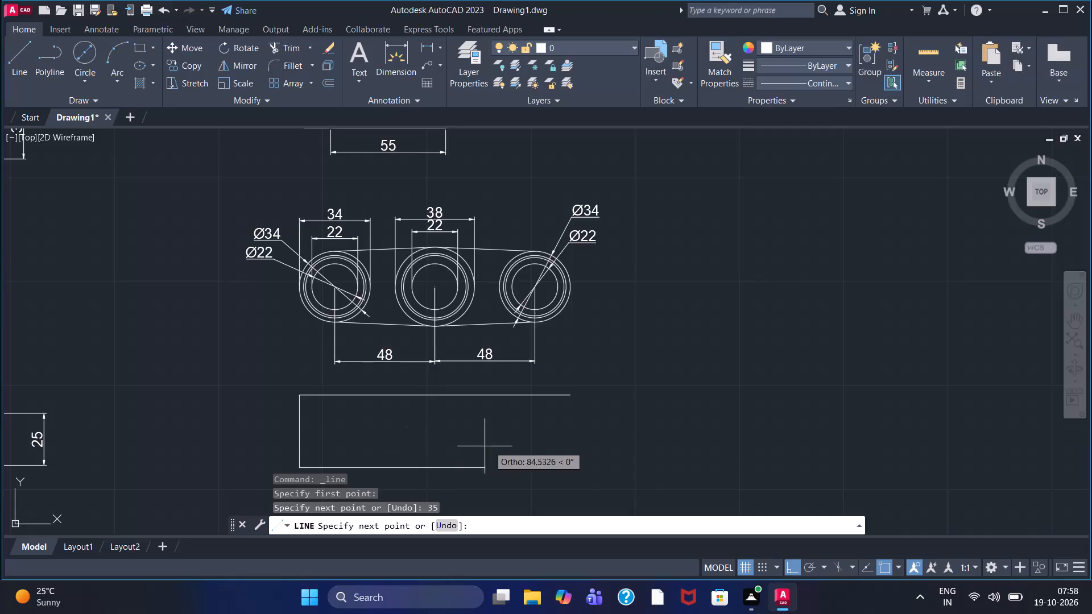
{"action": "left_click", "coordinate": [605, 441]}
{"action": "right_click", "coordinate": [605, 441]}
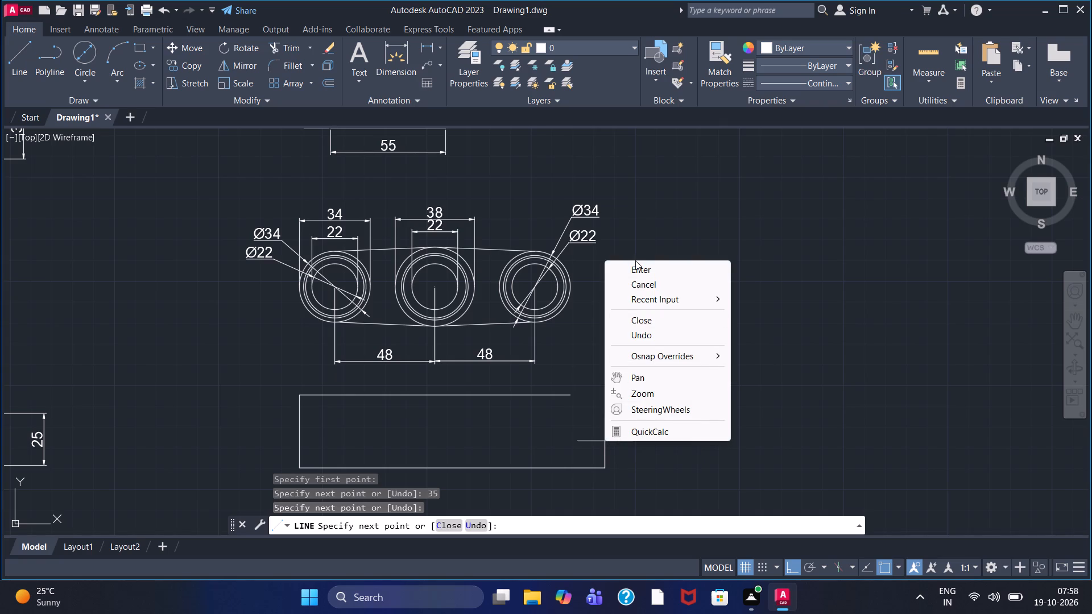
{"action": "left_click", "coordinate": [635, 260]}
{"action": "left_click", "coordinate": [635, 275]}
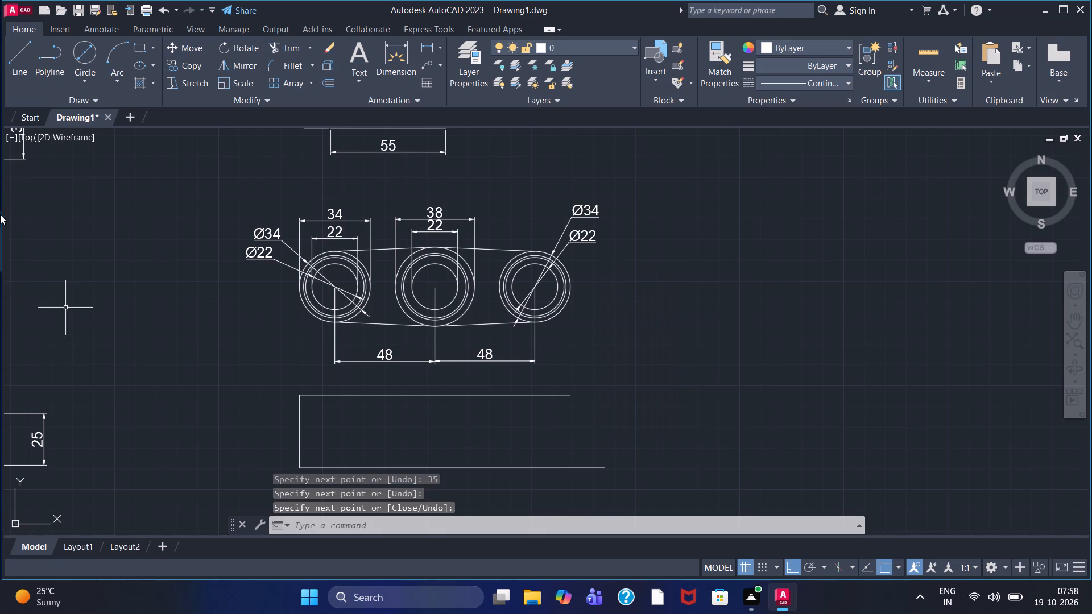
Close the rectangle with a vertical line down from the top edge's right end and trim both overhangs at the lower right corner.
{"action": "left_click", "coordinate": [14, 64]}
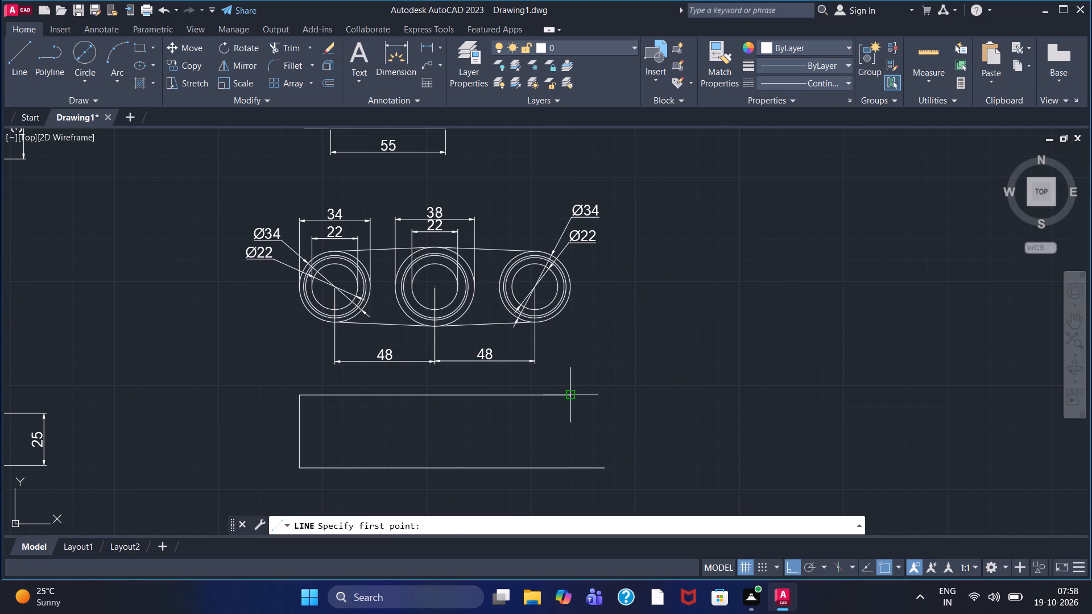
{"action": "left_click", "coordinate": [570, 396]}
{"action": "left_click", "coordinate": [576, 503]}
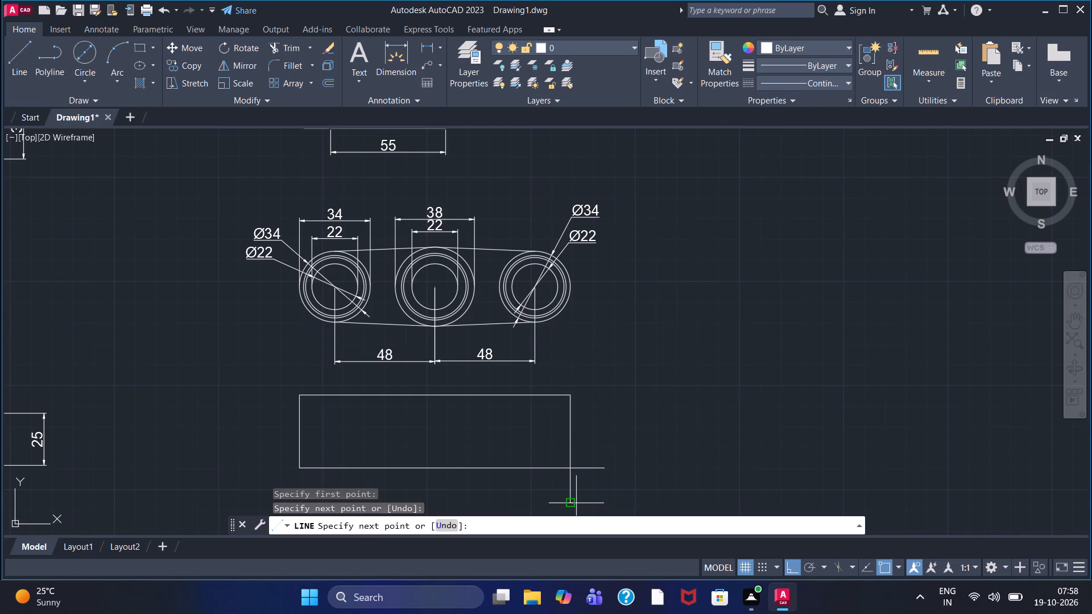
{"action": "right_click", "coordinate": [576, 503]}
{"action": "left_click", "coordinate": [613, 357]}
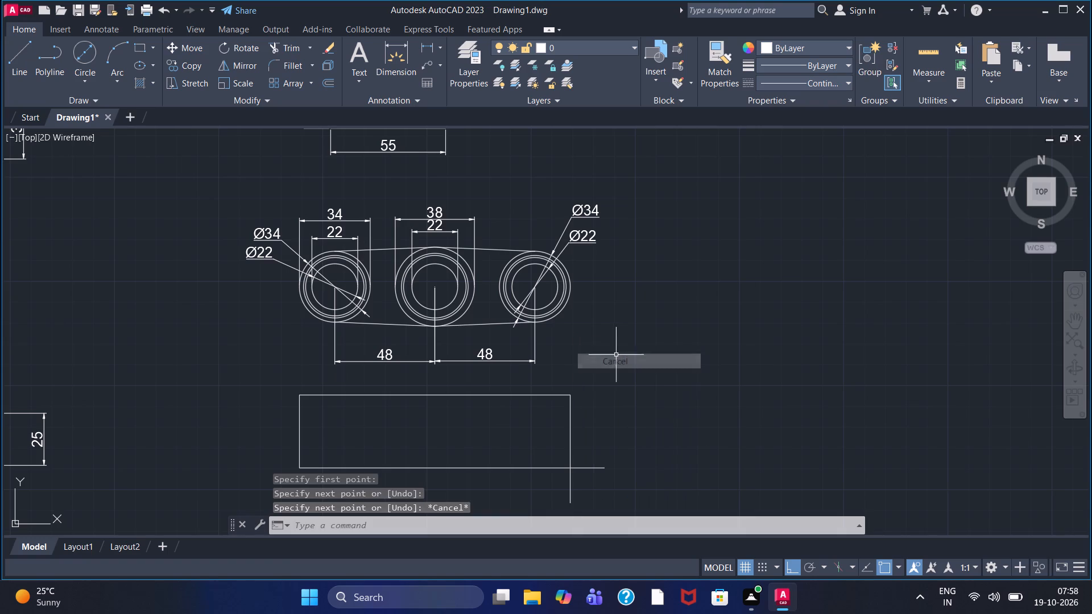
{"action": "left_click", "coordinate": [283, 44]}
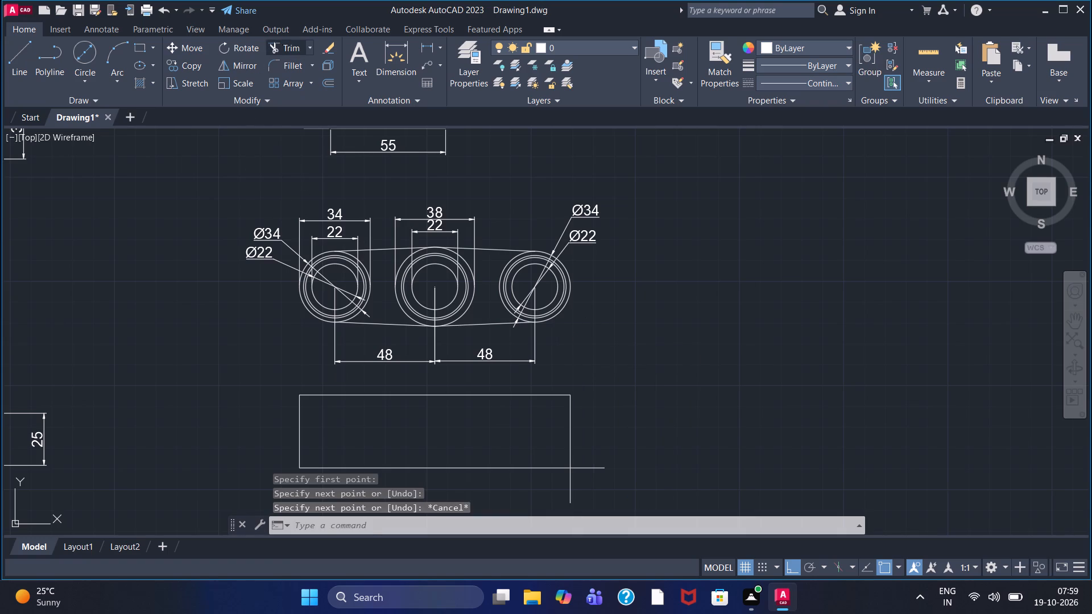
{"action": "double_click", "coordinate": [572, 484]}
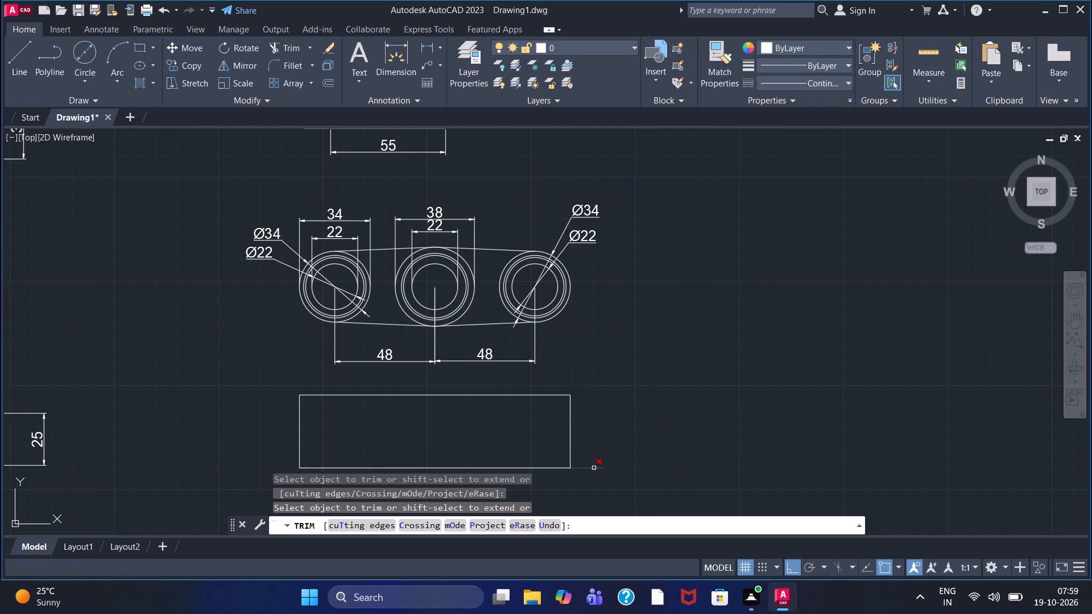
{"action": "double_click", "coordinate": [594, 468]}
Offset the rectangle's top and bottom edges inward by 2 using the Through option.
{"action": "middle_click_drag", "start_coordinate": [594, 460], "coordinate": [599, 389]}
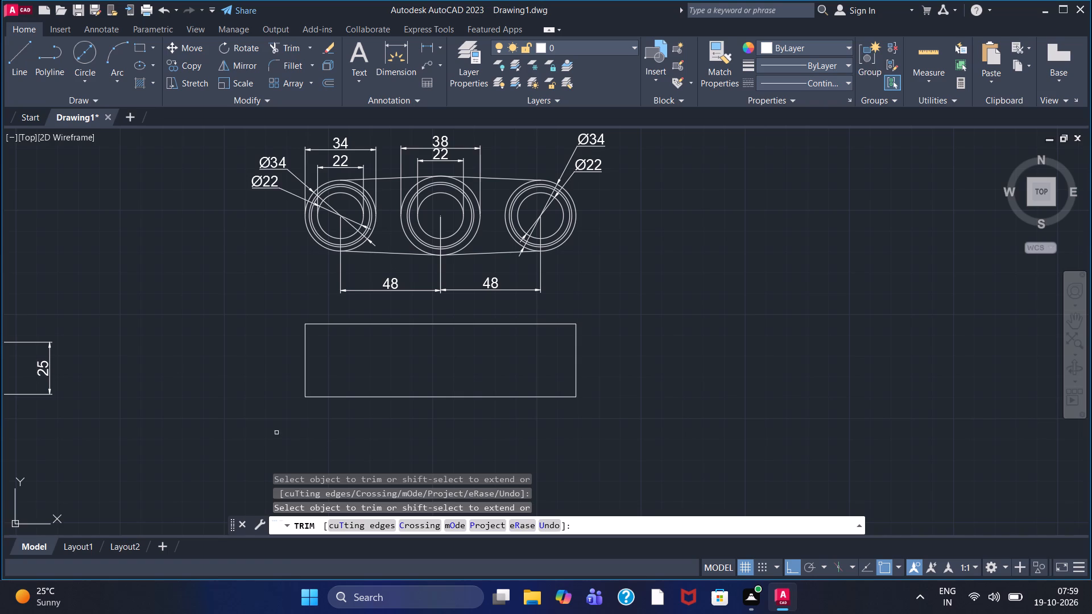
{"action": "left_click", "coordinate": [329, 82]}
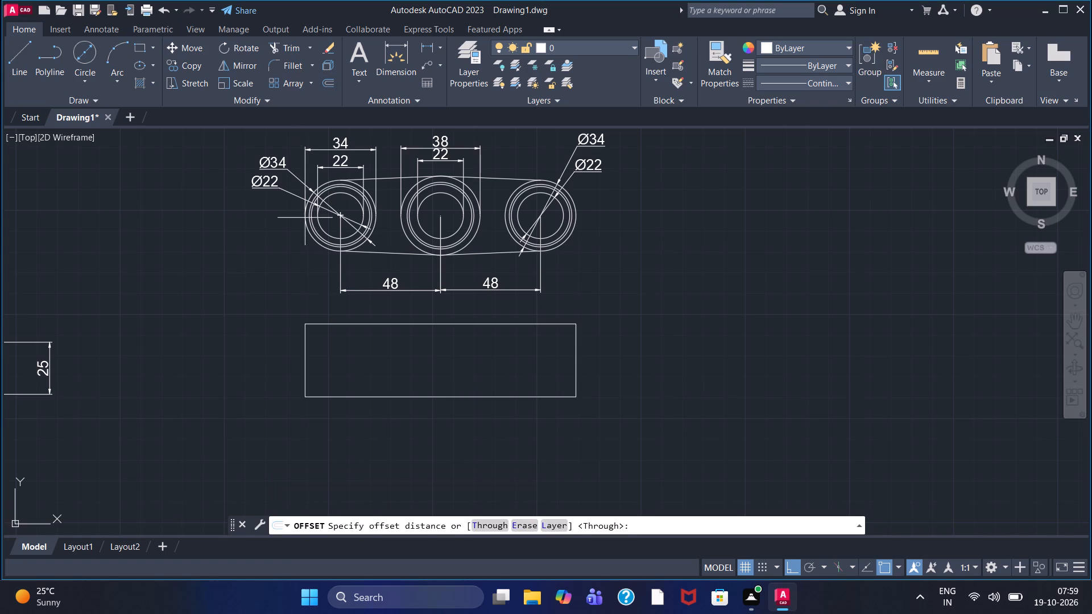
{"action": "left_click", "coordinate": [486, 526]}
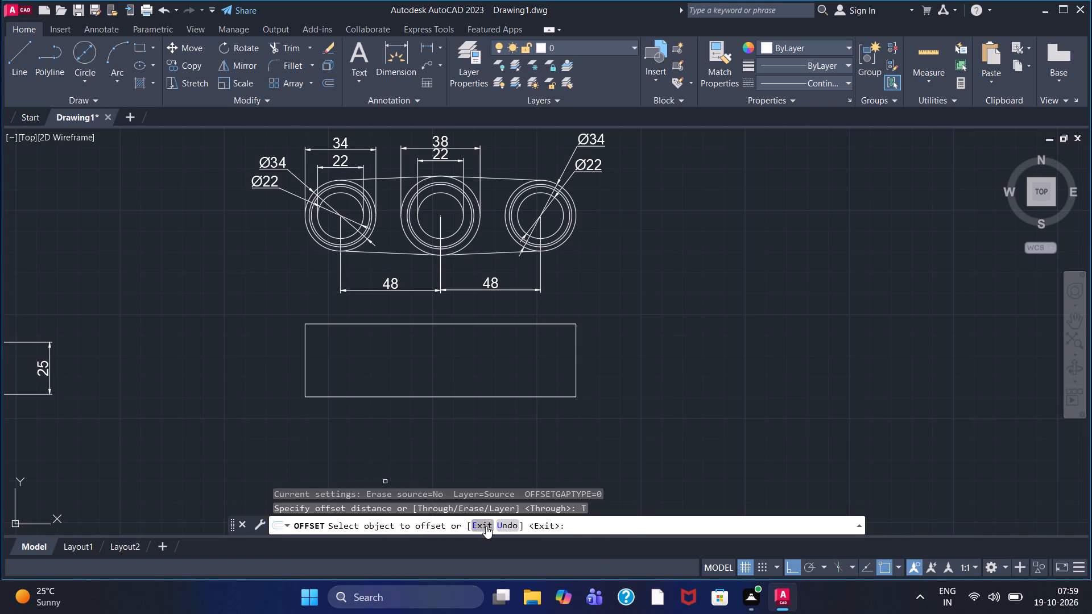
{"action": "left_click", "coordinate": [374, 323]}
{"action": "key", "text": "2"}
{"action": "key", "text": "Return"}
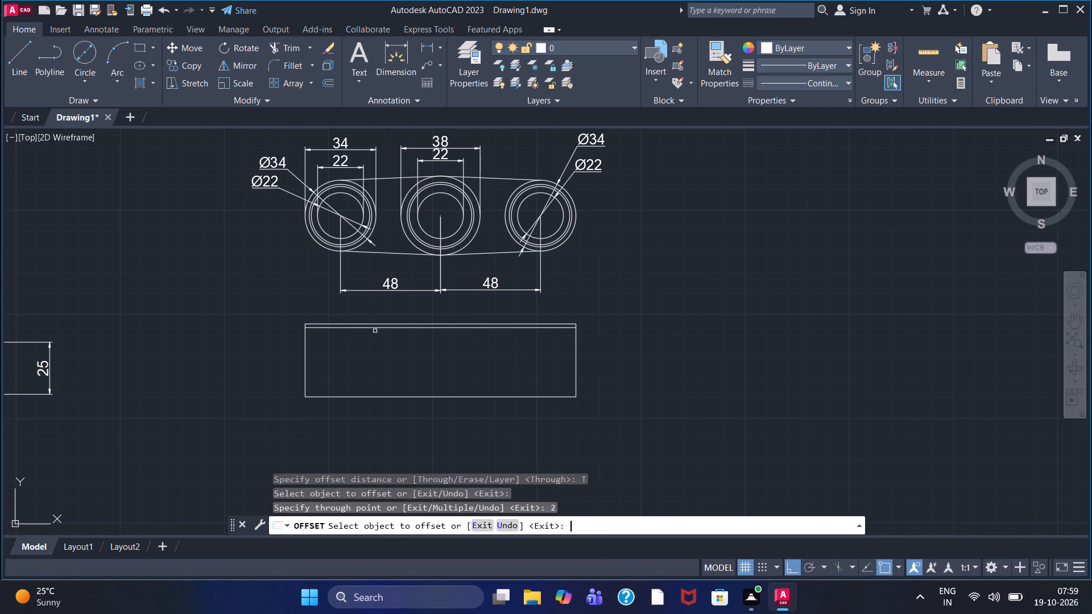
{"action": "double_click", "coordinate": [383, 398]}
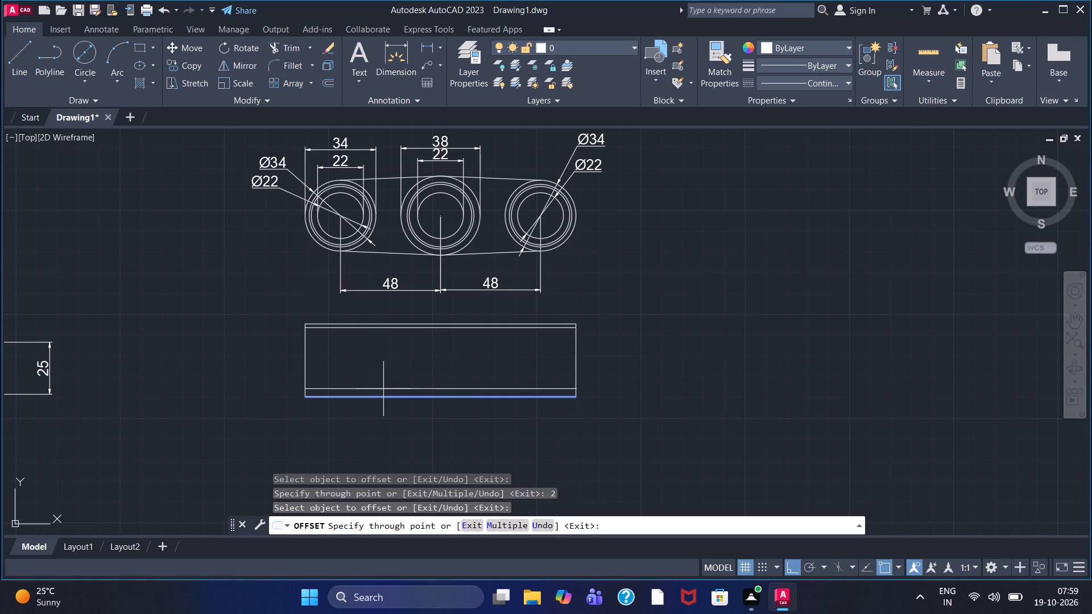
{"action": "key", "text": "2"}
{"action": "key", "text": "Return"}
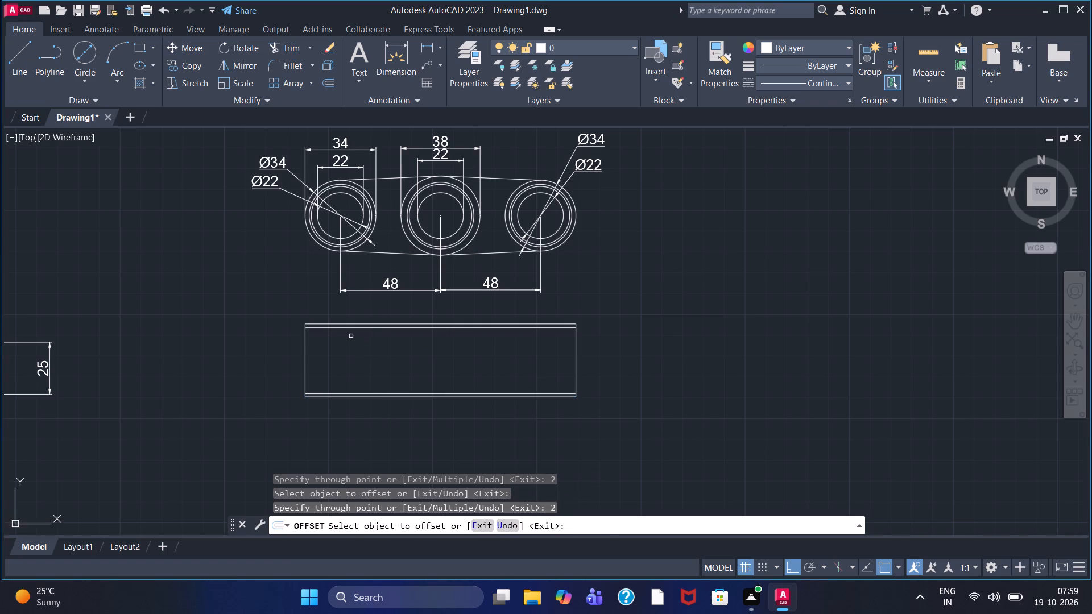
With linetype ACAD_ISO02W100, draw lines from the rectangle's top left corner: 5 right, about 40 down, 25 right, and up past the top edge.
{"action": "scroll", "coordinate": [333, 338], "scroll_direction": "up", "scroll_amount": 1}
{"action": "middle_click_drag", "start_coordinate": [407, 372], "coordinate": [388, 369]}
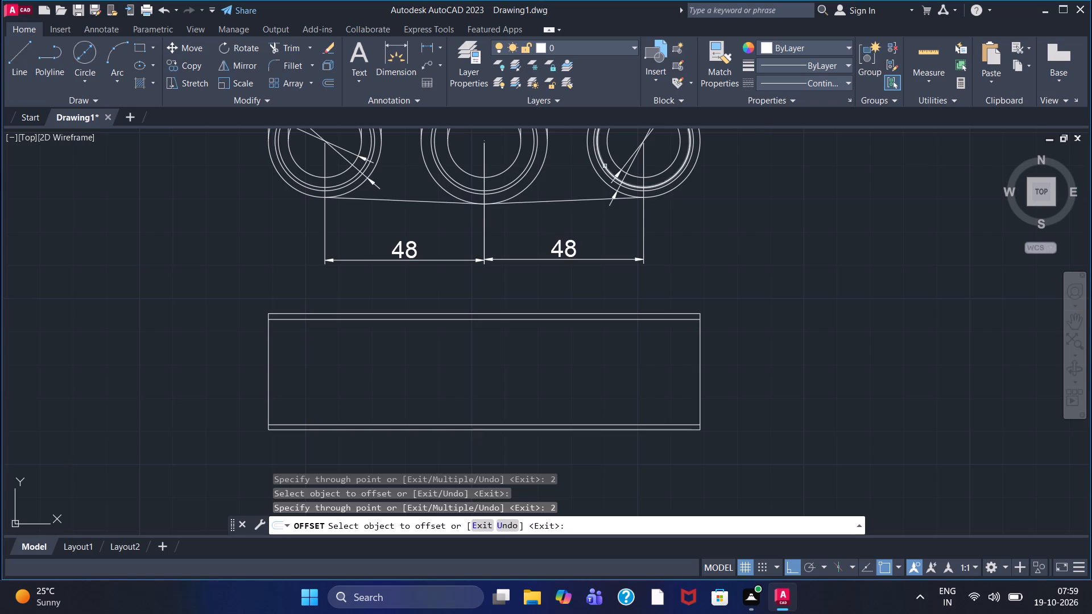
{"action": "left_click", "coordinate": [801, 84]}
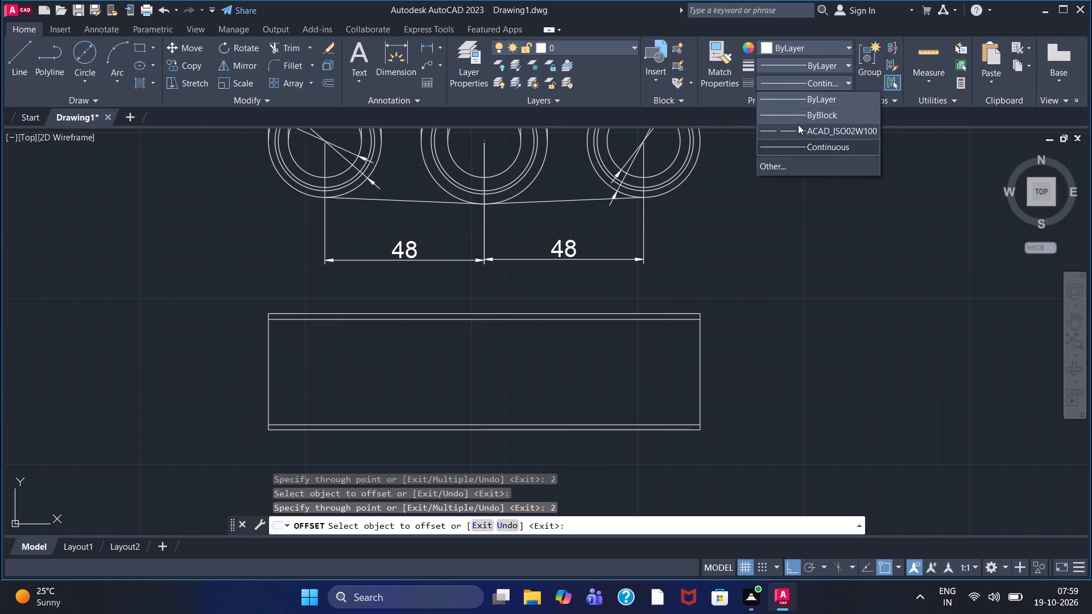
{"action": "double_click", "coordinate": [798, 125]}
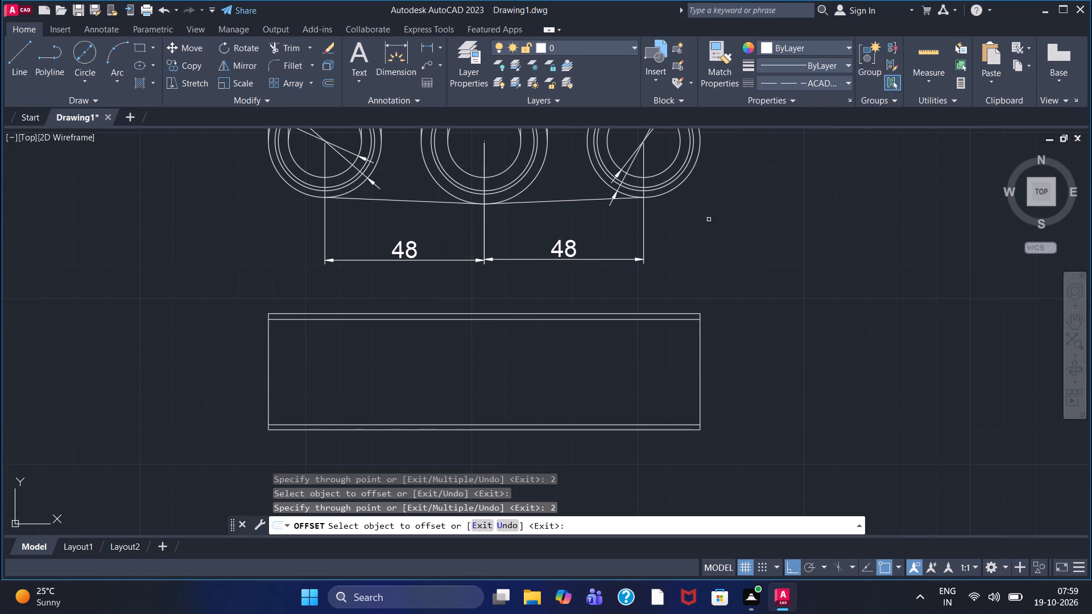
{"action": "left_click", "coordinate": [26, 61]}
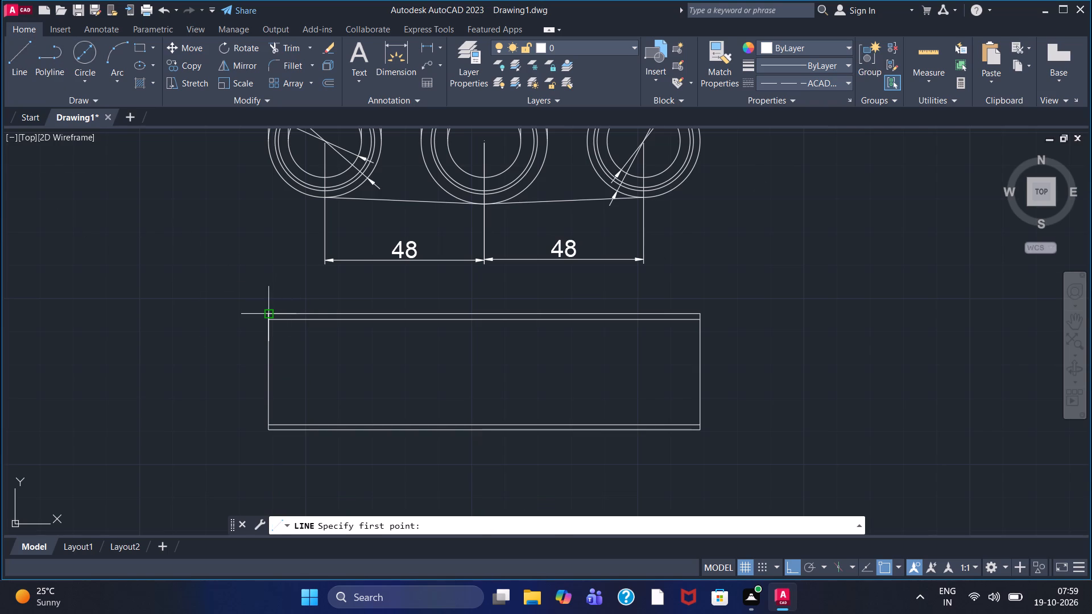
{"action": "left_click", "coordinate": [267, 312]}
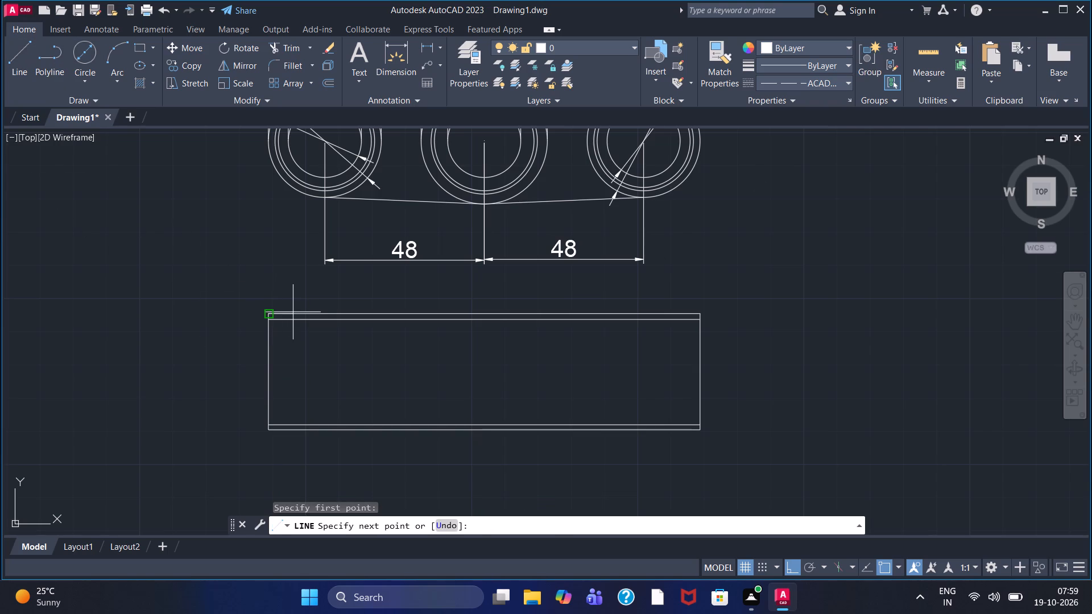
{"action": "key", "text": "5"}
{"action": "key", "text": "Return"}
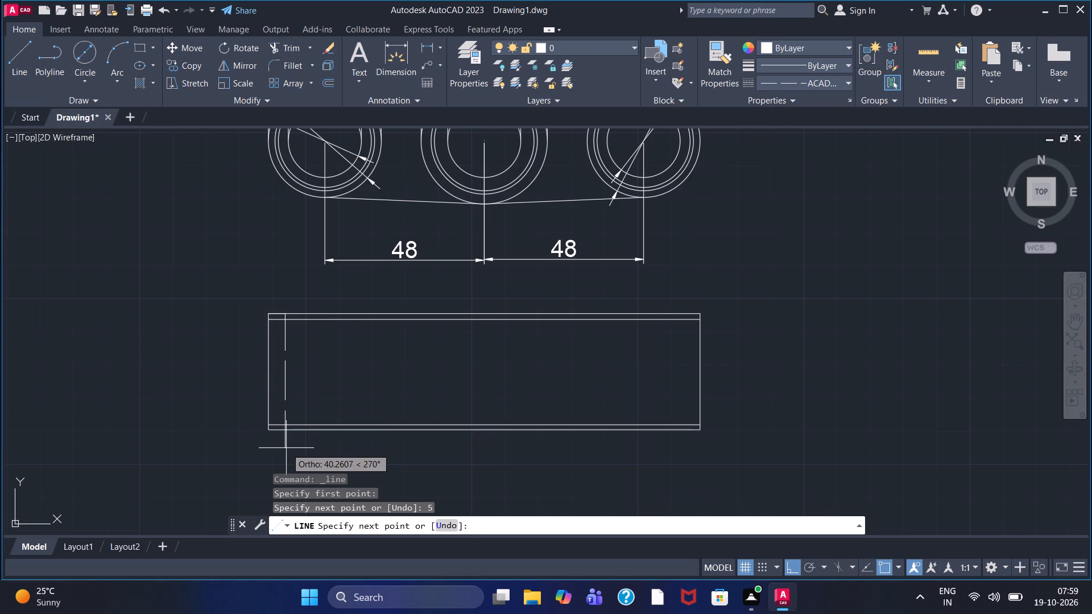
{"action": "left_click", "coordinate": [286, 448]}
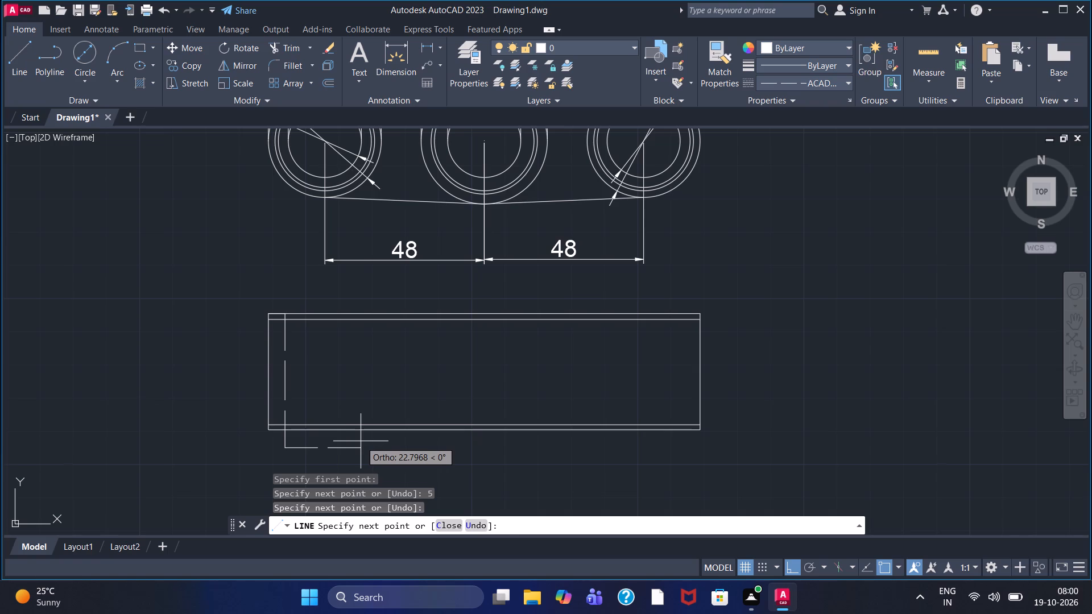
{"action": "type", "text": "25"}
{"action": "key", "text": "Return"}
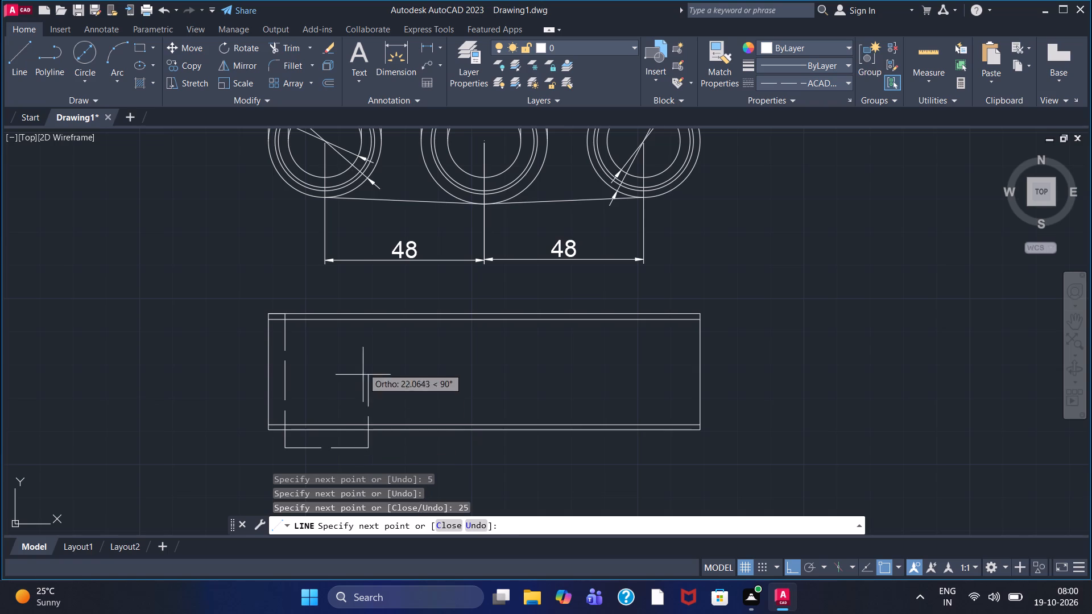
{"action": "left_click", "coordinate": [370, 288]}
{"action": "right_click", "coordinate": [370, 288]}
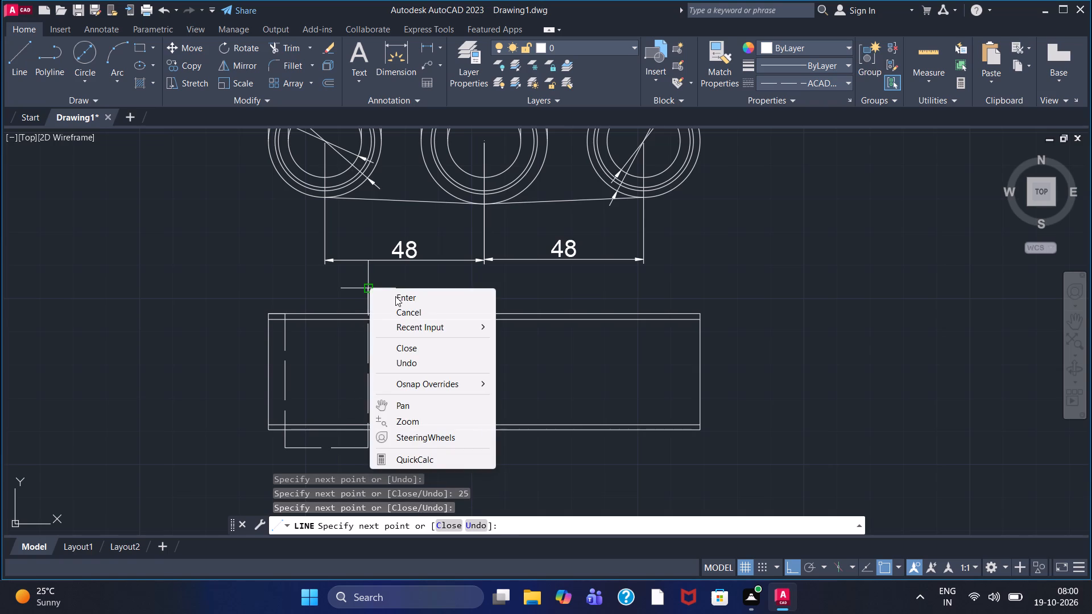
{"action": "left_click", "coordinate": [395, 296]}
With the Continuous linetype, draw a line 11 right from the first dashed line's top end, continuing down past the rectangle's bottom edge.
{"action": "left_click", "coordinate": [22, 70]}
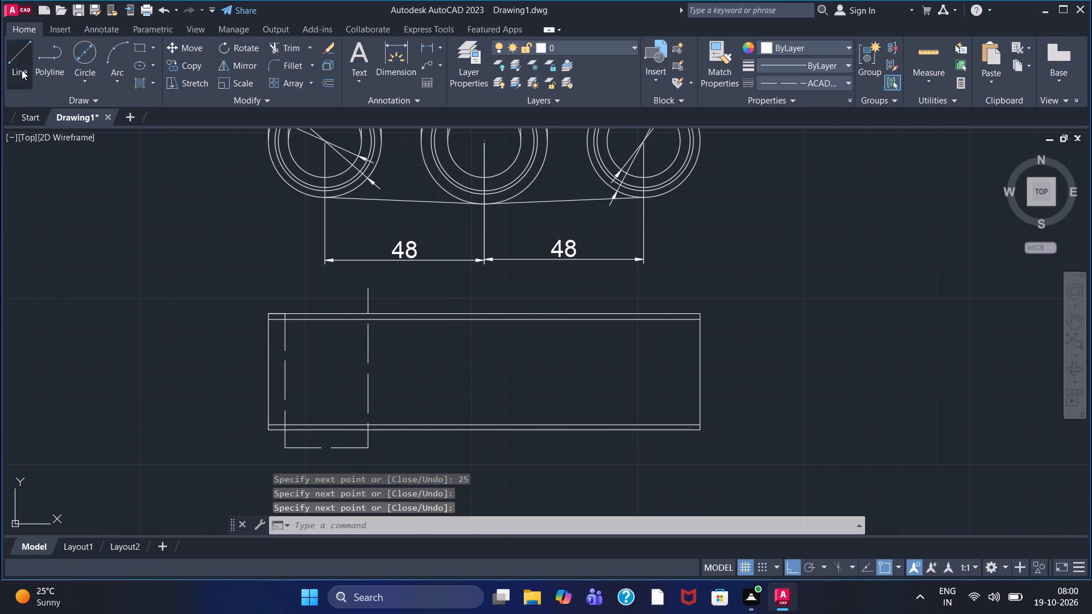
{"action": "left_click", "coordinate": [766, 83]}
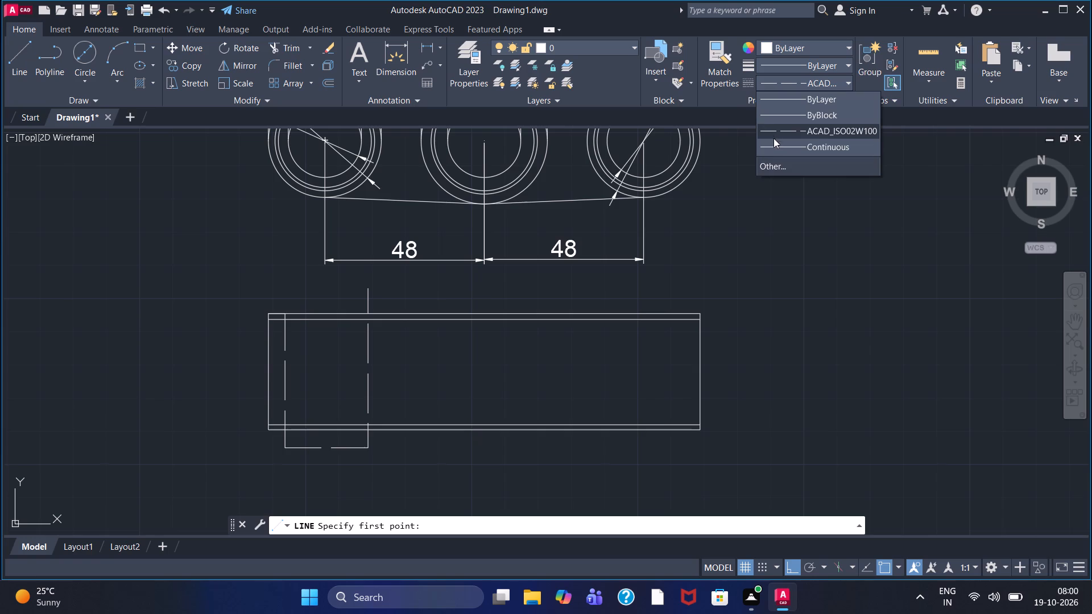
{"action": "left_click", "coordinate": [775, 140]}
{"action": "left_click", "coordinate": [26, 58]}
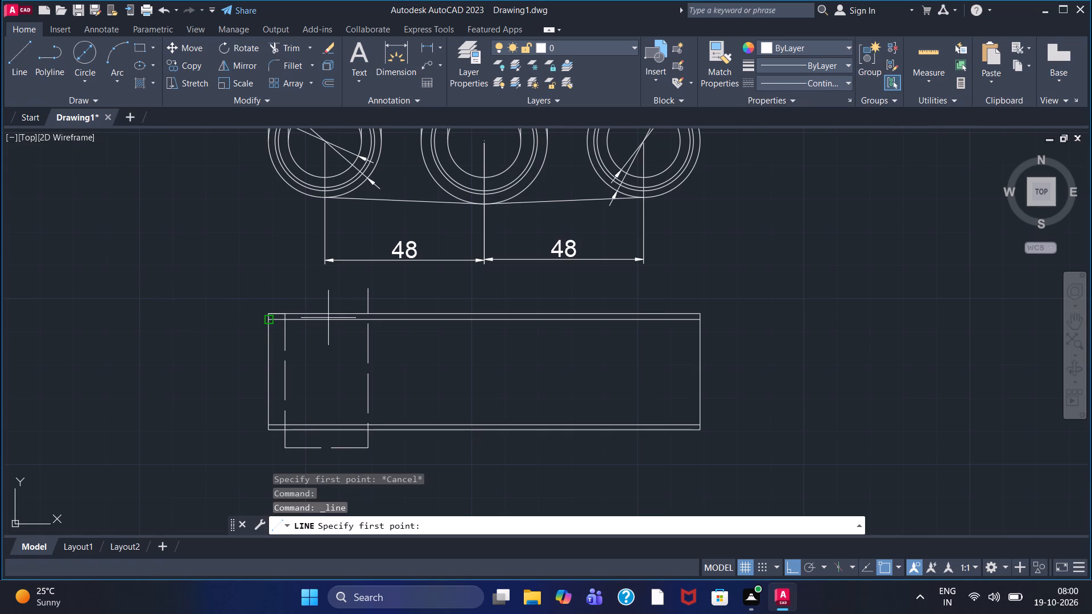
{"action": "left_click", "coordinate": [283, 314]}
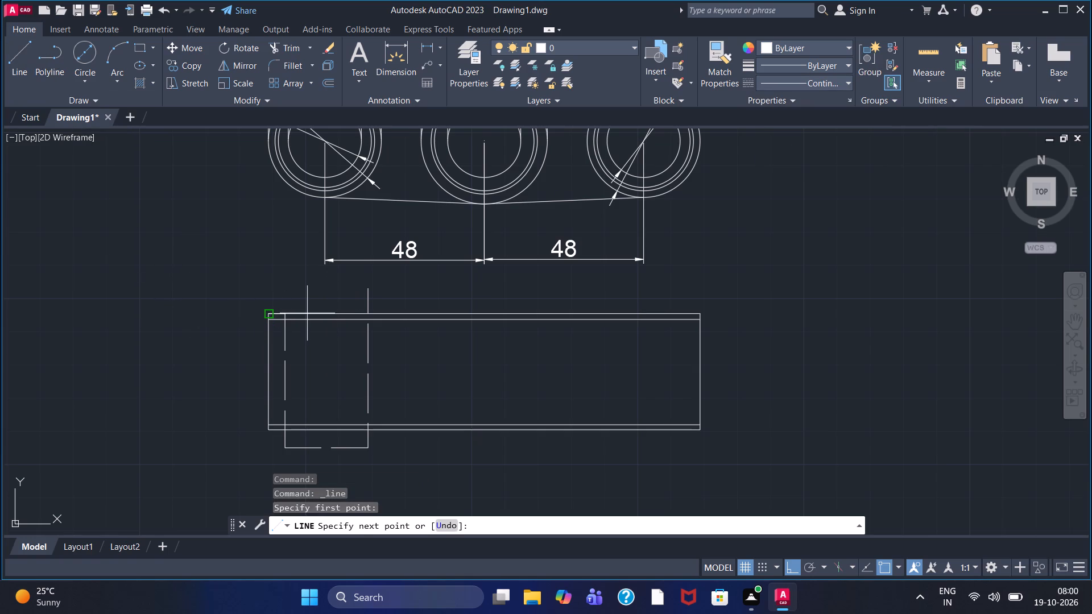
{"action": "type", "text": "111"}
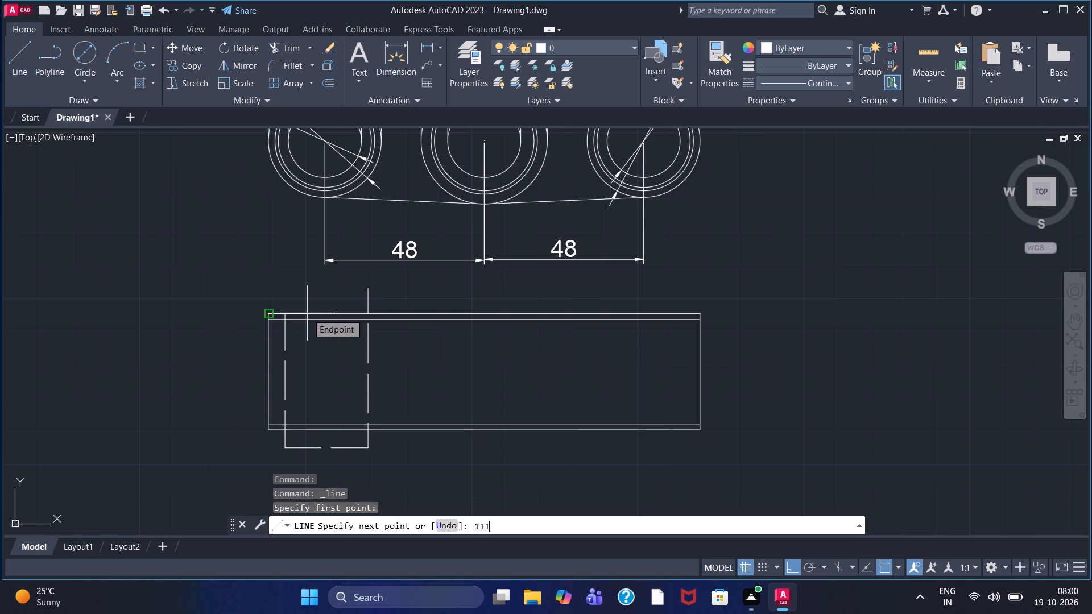
{"action": "key", "text": "BackSpace"}
{"action": "key", "text": "Return"}
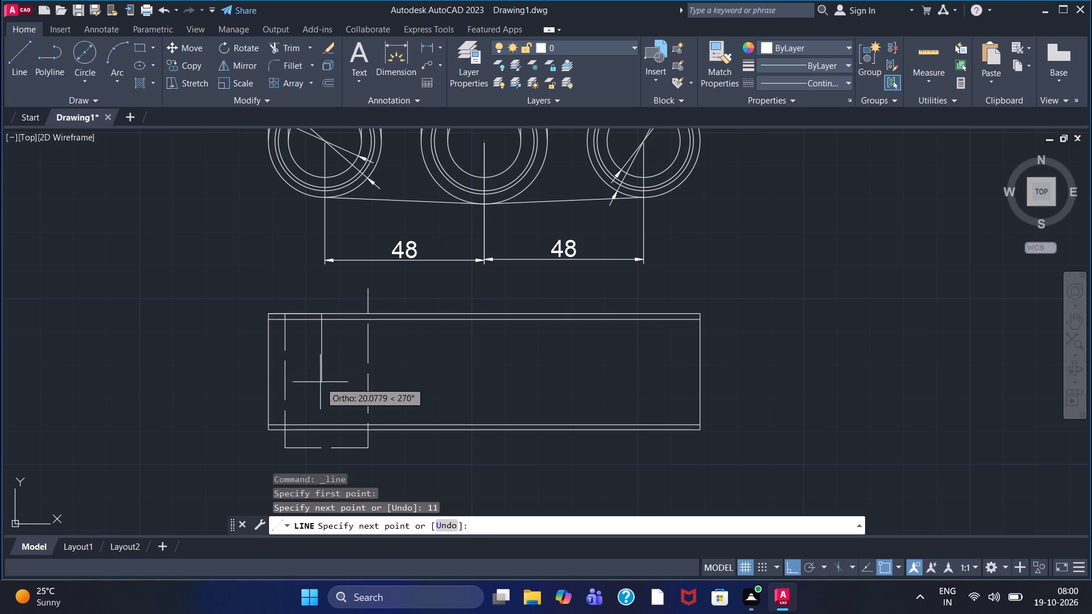
{"action": "left_click", "coordinate": [332, 459]}
{"action": "right_click", "coordinate": [332, 460]}
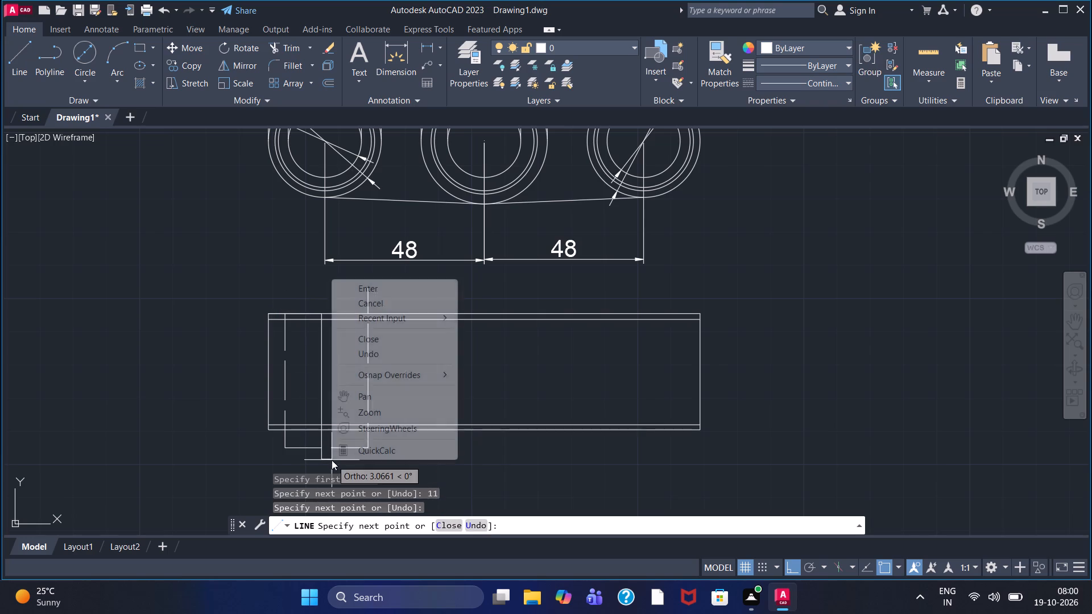
{"action": "left_click", "coordinate": [367, 308]}
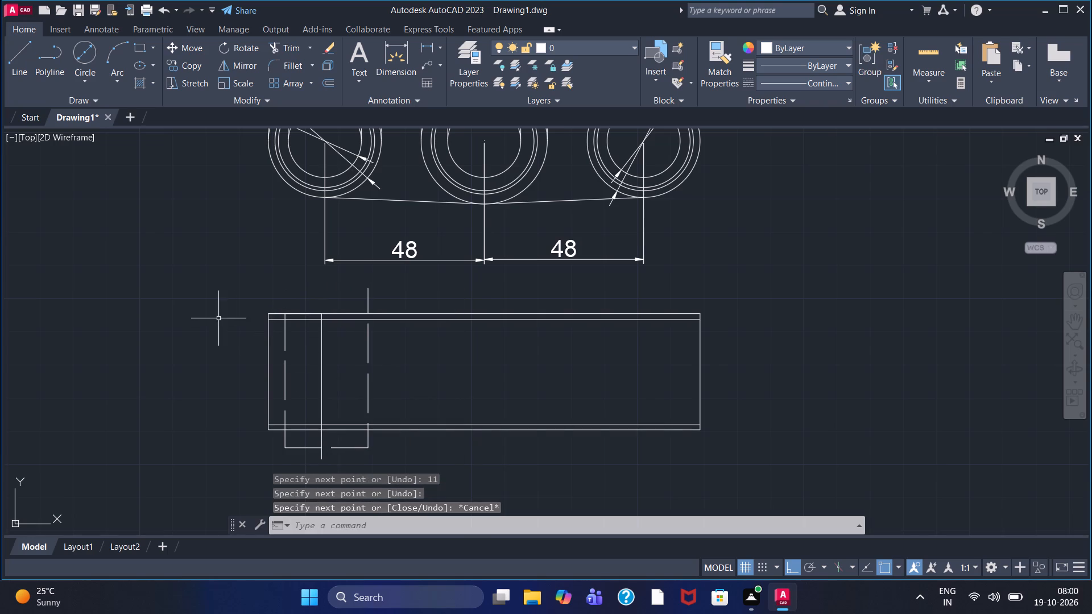
Trim the dashed and continuous line parts that extend above and below the rectangle, including the connecting bottom segments.
{"action": "middle_click_drag", "start_coordinate": [218, 318], "coordinate": [204, 279]}
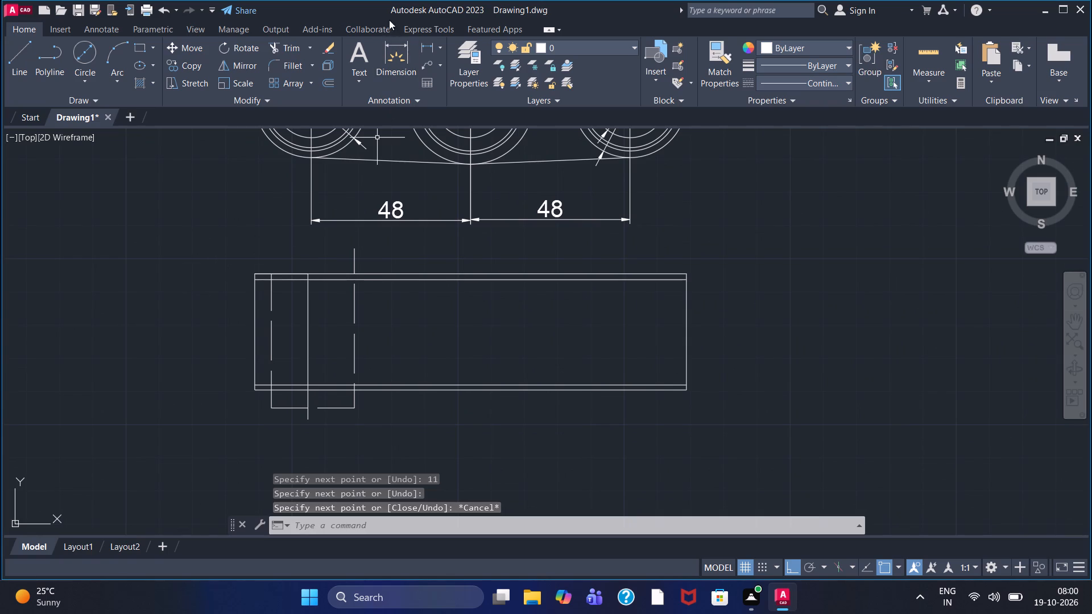
{"action": "left_click", "coordinate": [284, 48]}
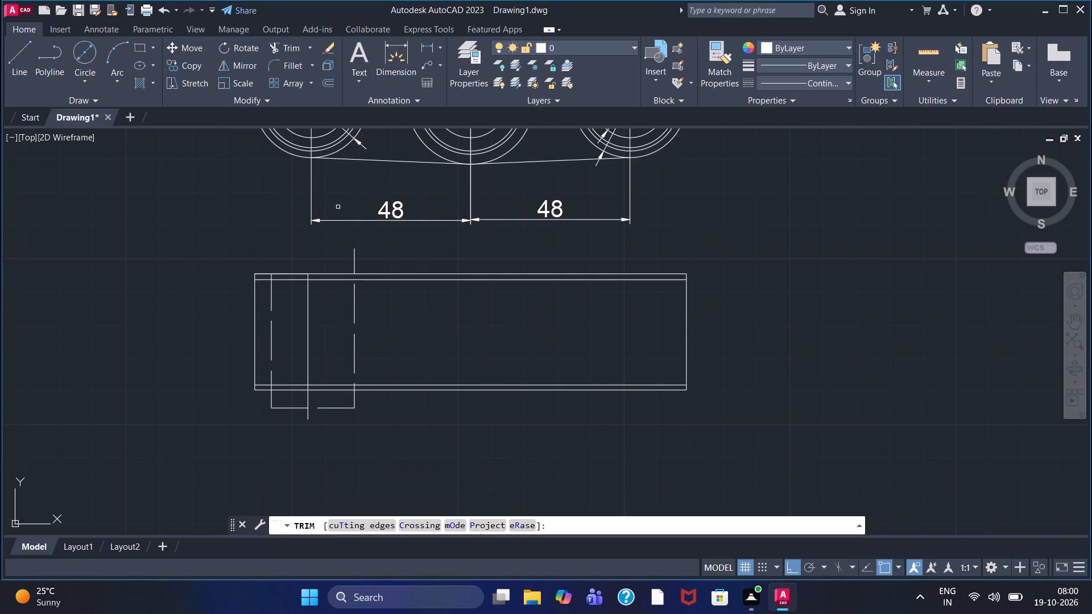
{"action": "left_click", "coordinate": [354, 262]}
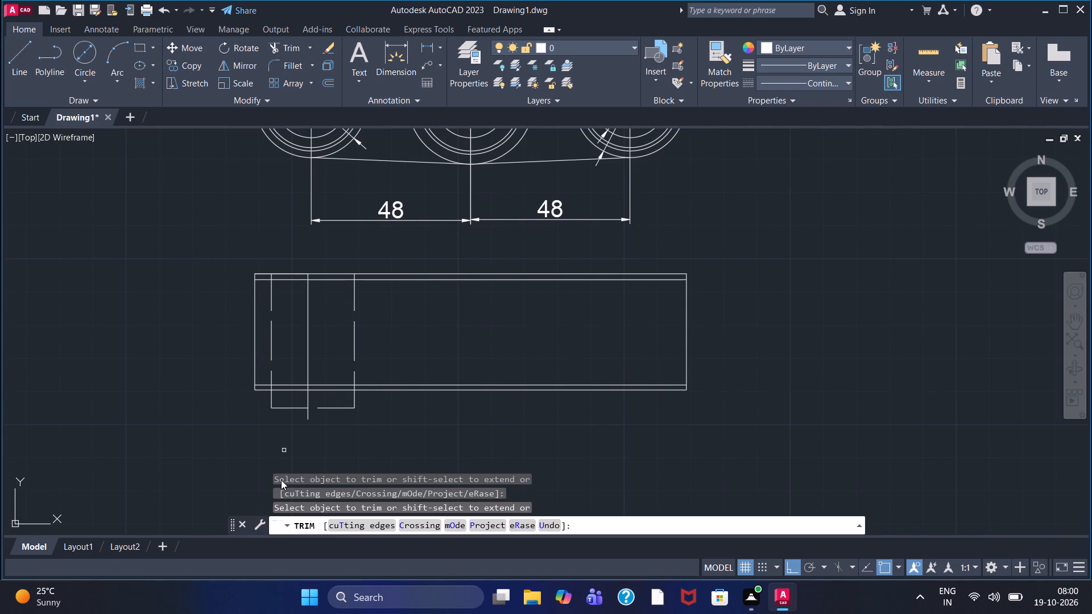
{"action": "left_click", "coordinate": [307, 416]}
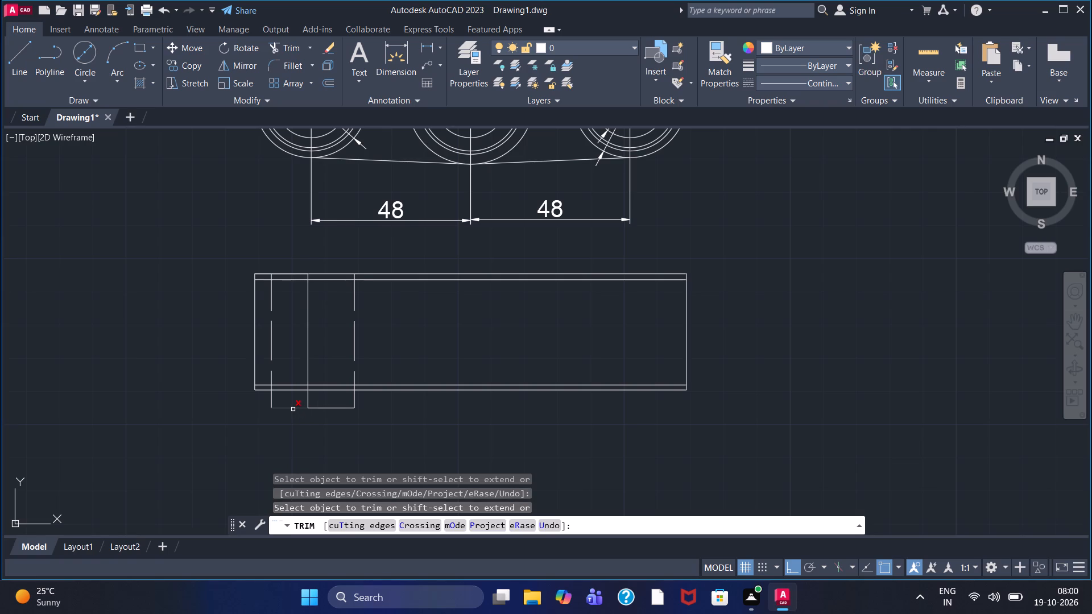
{"action": "left_click", "coordinate": [293, 409]}
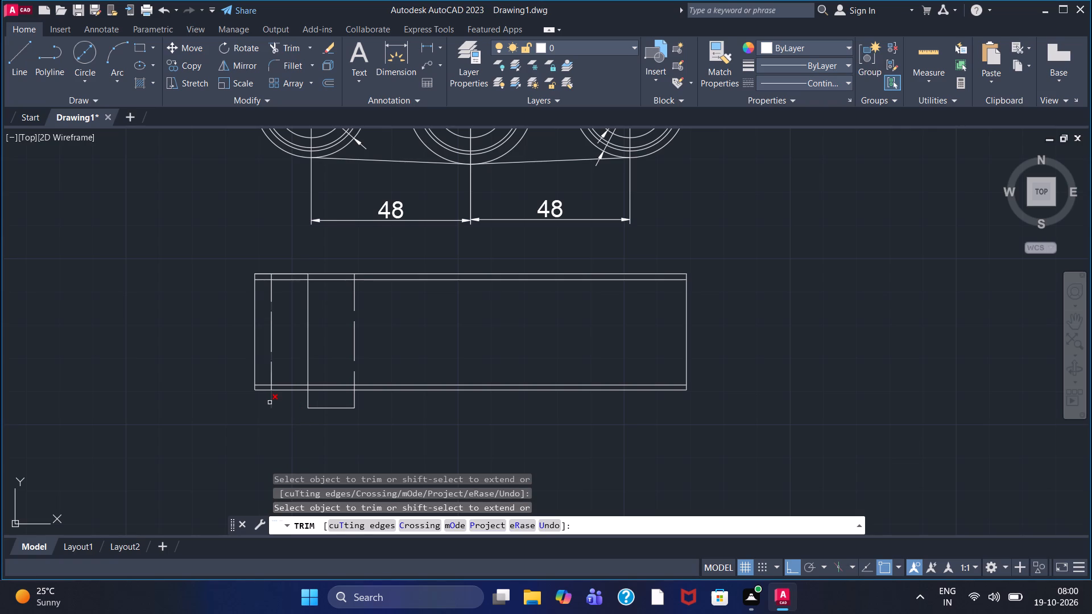
{"action": "left_click", "coordinate": [270, 403]}
{"action": "left_click", "coordinate": [308, 400]}
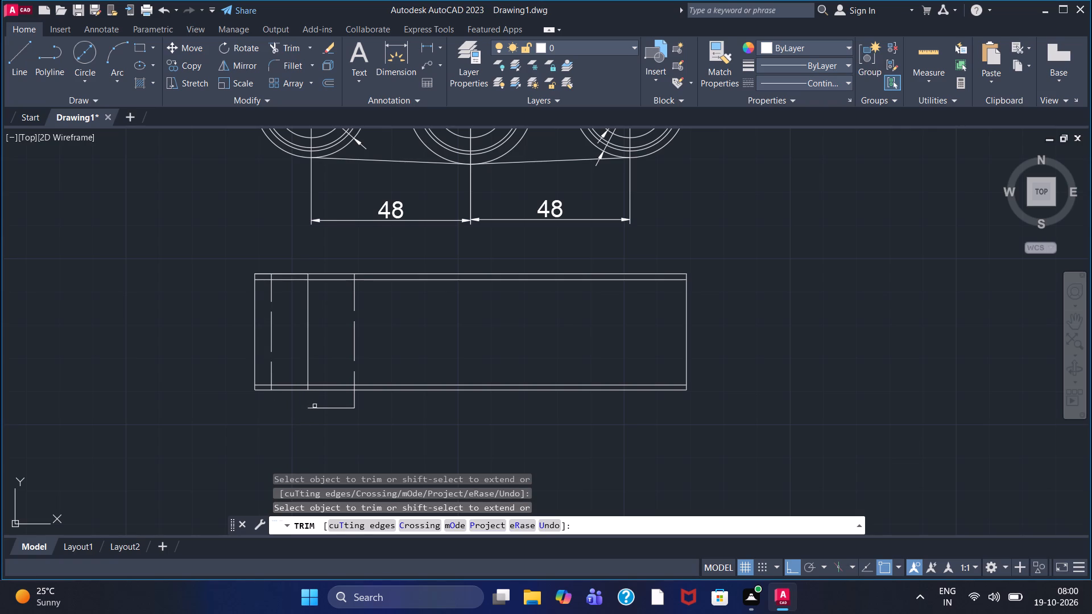
{"action": "double_click", "coordinate": [317, 406]}
{"action": "double_click", "coordinate": [353, 401]}
Trim the three left vertical lines between the rectangle's top edge and the offset line just below it.
{"action": "scroll", "coordinate": [300, 333], "scroll_direction": "up", "scroll_amount": 2}
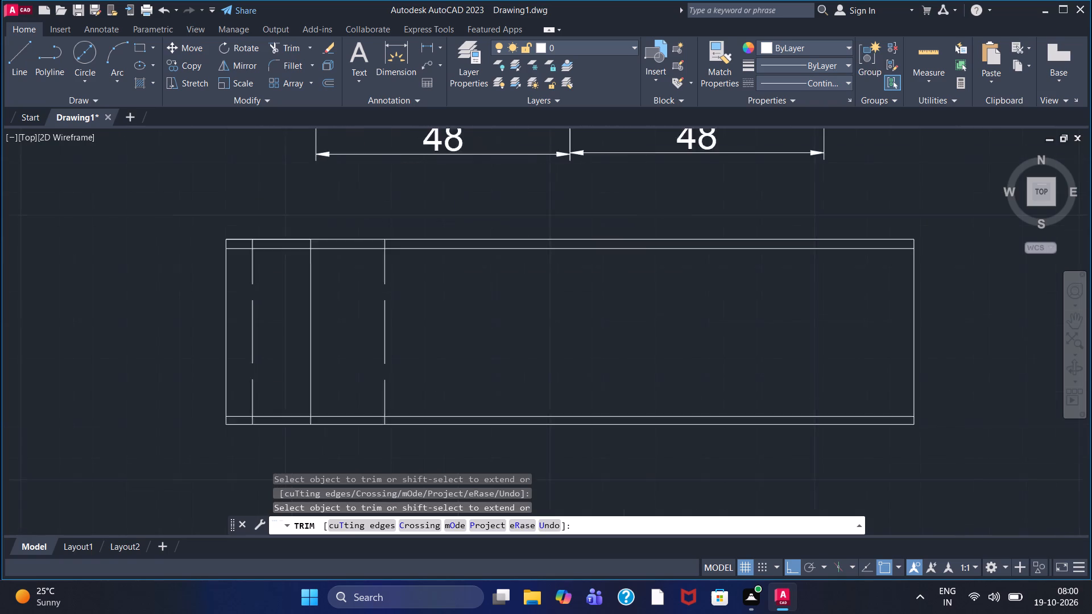
{"action": "scroll", "coordinate": [300, 333], "scroll_direction": "up", "scroll_amount": 1}
{"action": "scroll", "coordinate": [267, 395], "scroll_direction": "down", "scroll_amount": 2}
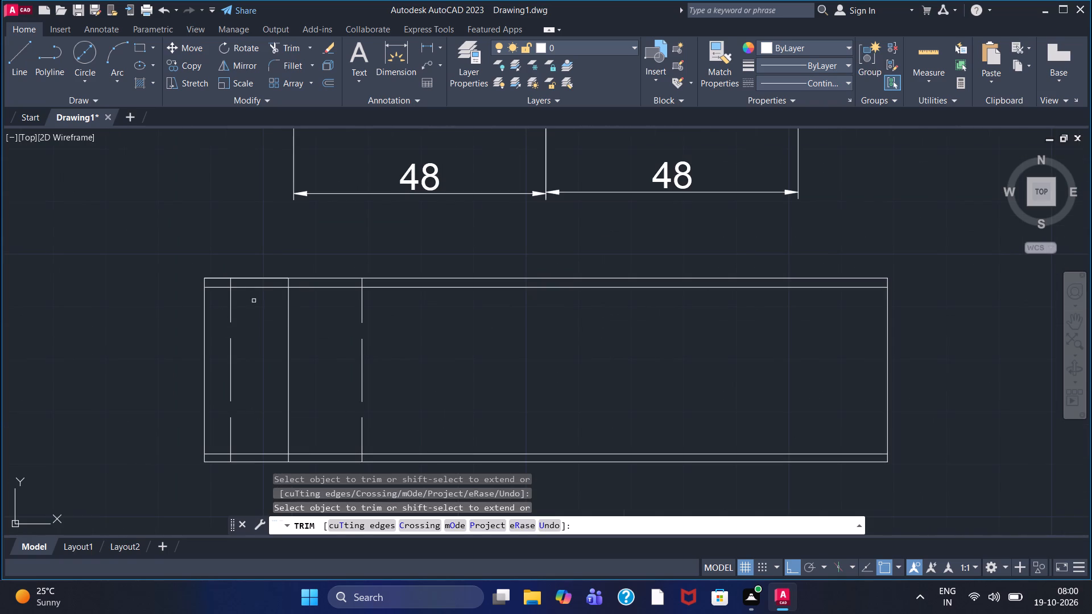
{"action": "left_click", "coordinate": [229, 284]}
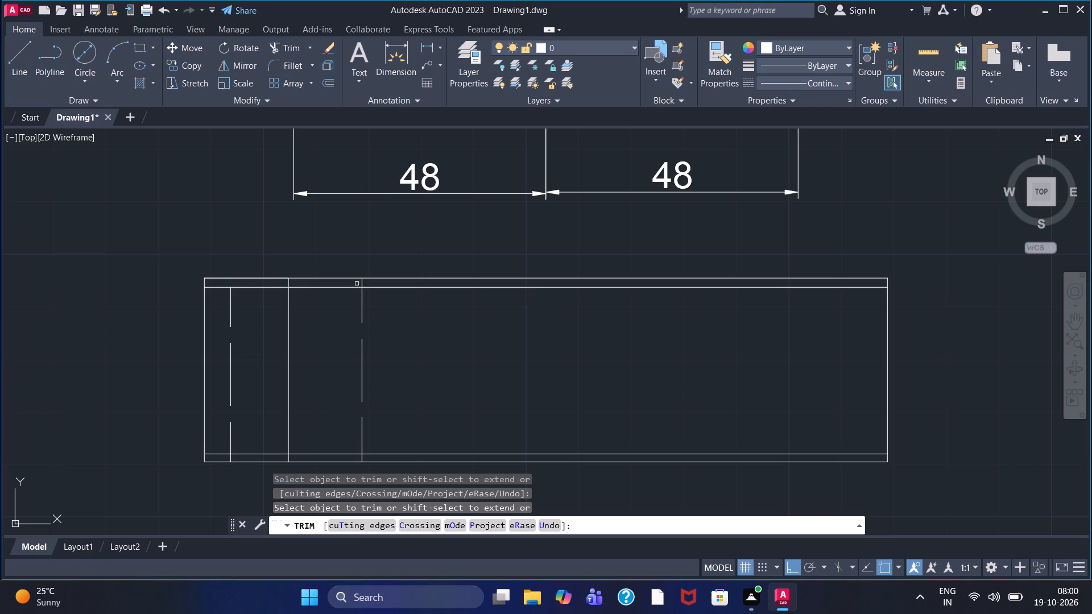
{"action": "left_click", "coordinate": [360, 284]}
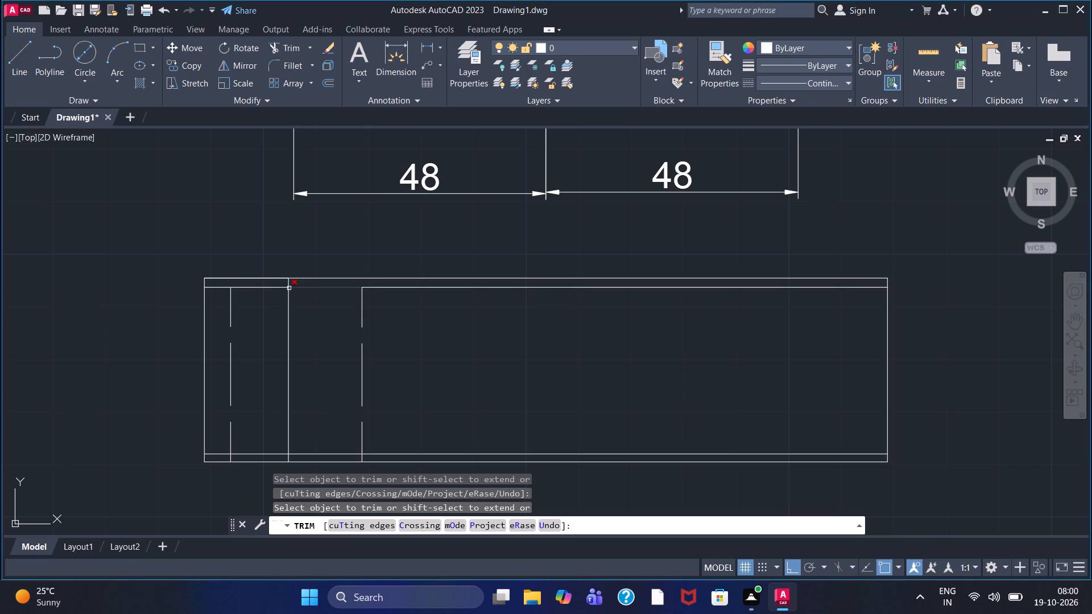
{"action": "double_click", "coordinate": [288, 284]}
Trim the same three vertical lines between the lower offset line and the rectangle's bottom edge.
{"action": "middle_click_drag", "start_coordinate": [271, 392], "coordinate": [270, 337]}
{"action": "scroll", "coordinate": [252, 375], "scroll_direction": "up", "scroll_amount": 3}
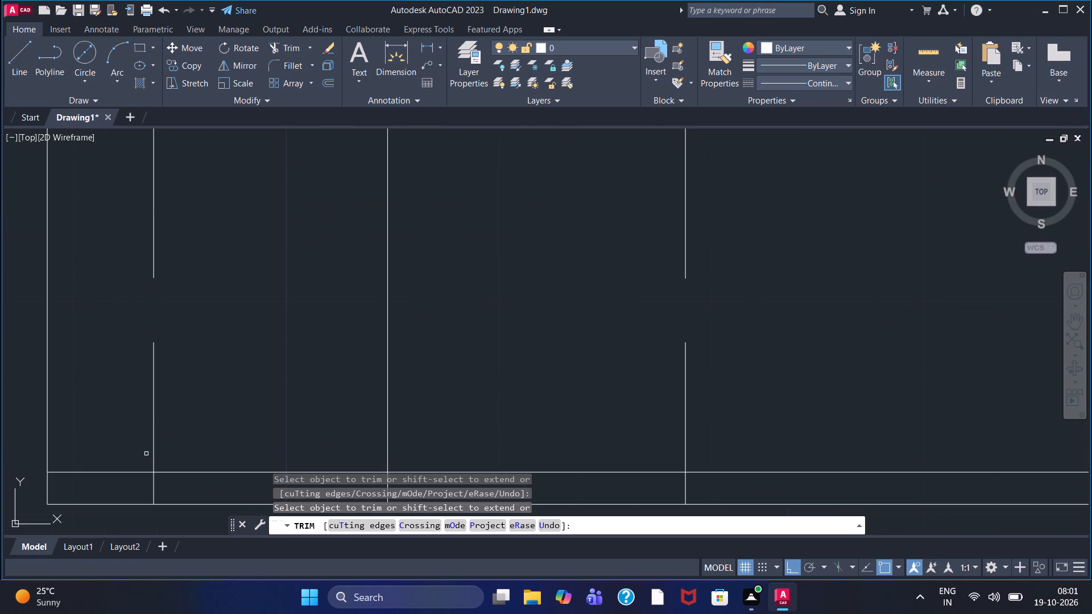
{"action": "middle_click_drag", "start_coordinate": [262, 422], "coordinate": [283, 275]}
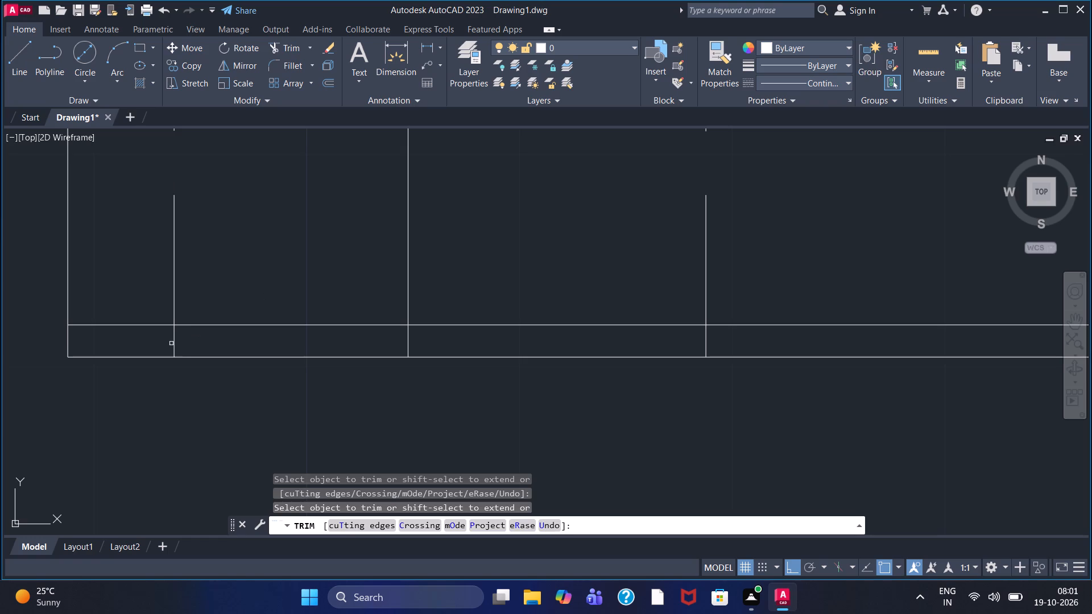
{"action": "left_click", "coordinate": [174, 343]}
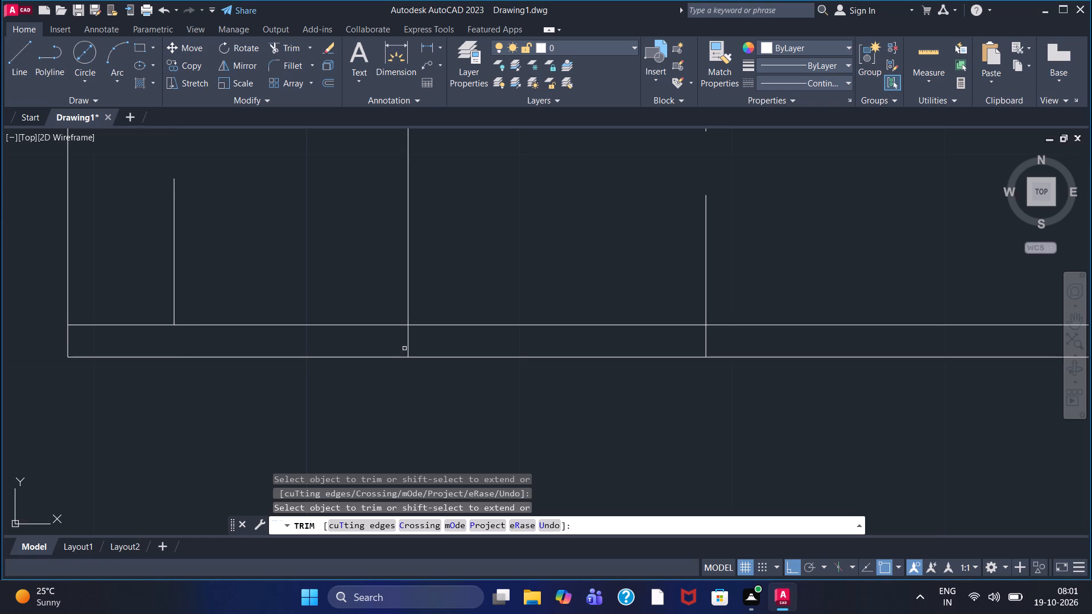
{"action": "left_click", "coordinate": [408, 347]}
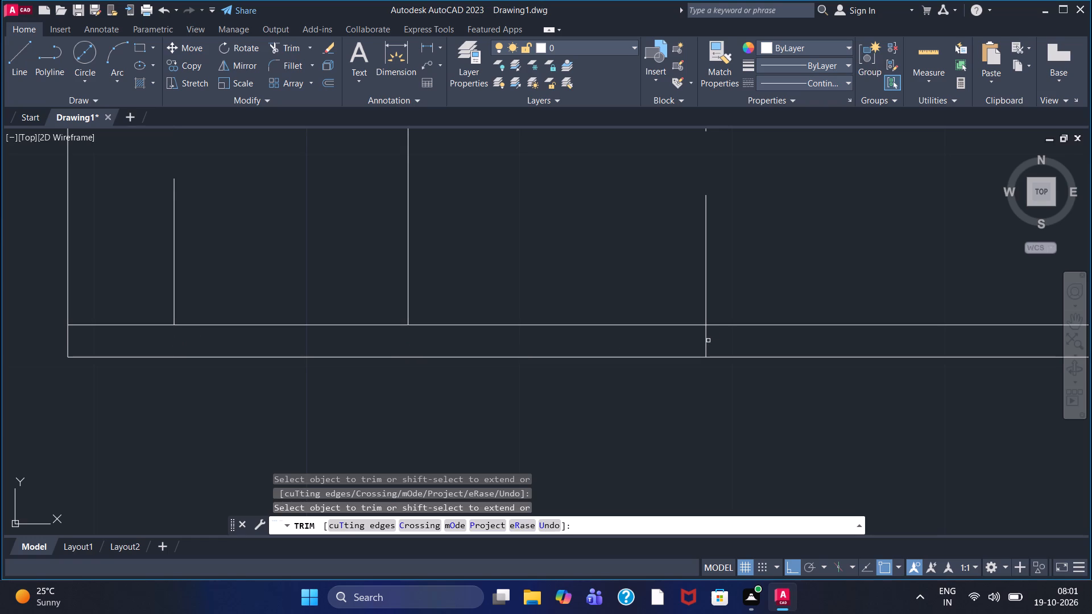
{"action": "left_click", "coordinate": [705, 341]}
Draw a vertical line from the second dashed line's bottom end past the rectangle's bottom edge, and trim the part below that edge.
{"action": "scroll", "coordinate": [697, 341], "scroll_direction": "down", "scroll_amount": 3}
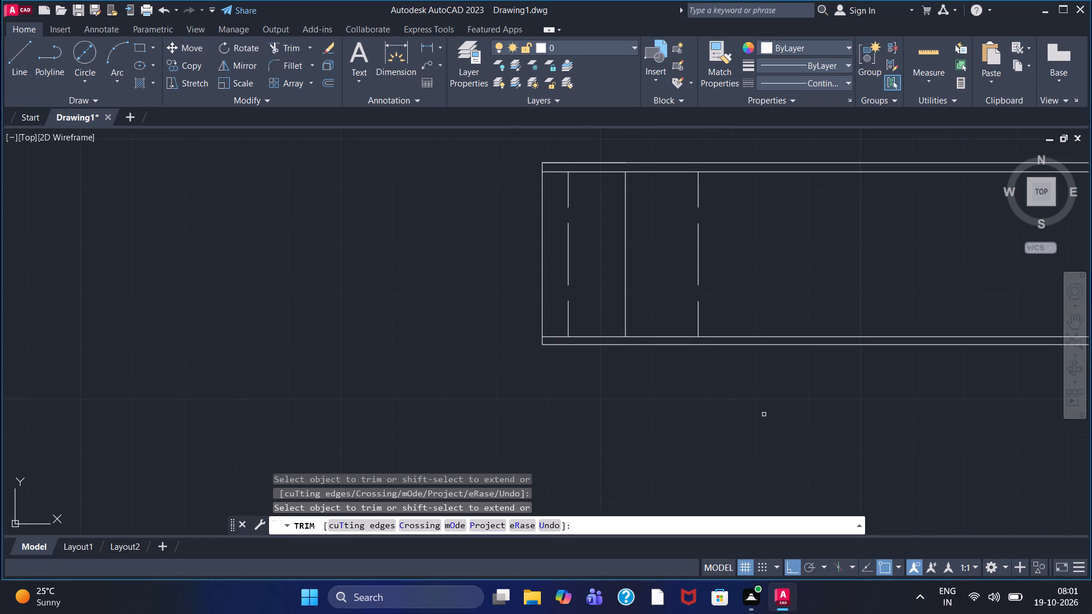
{"action": "middle_click_drag", "start_coordinate": [773, 406], "coordinate": [617, 416]}
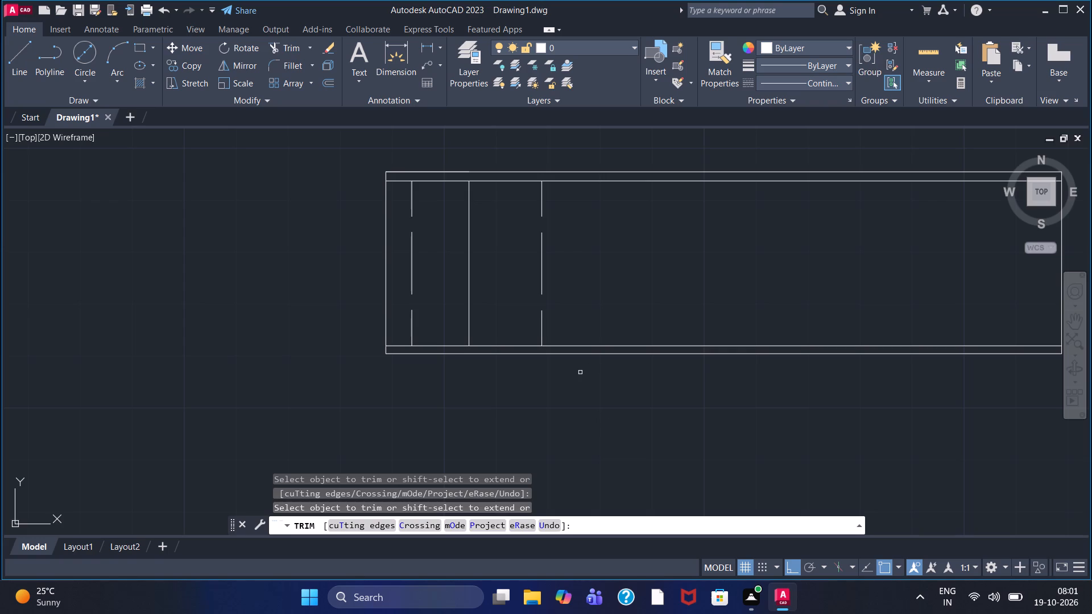
{"action": "scroll", "coordinate": [579, 373], "scroll_direction": "down", "scroll_amount": 1}
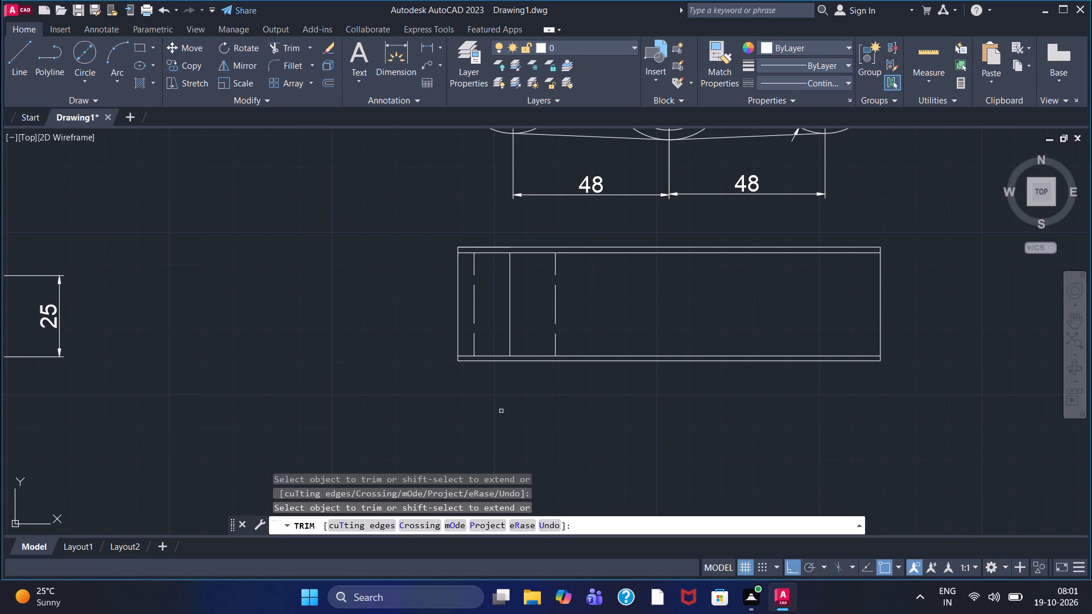
{"action": "left_click", "coordinate": [14, 49]}
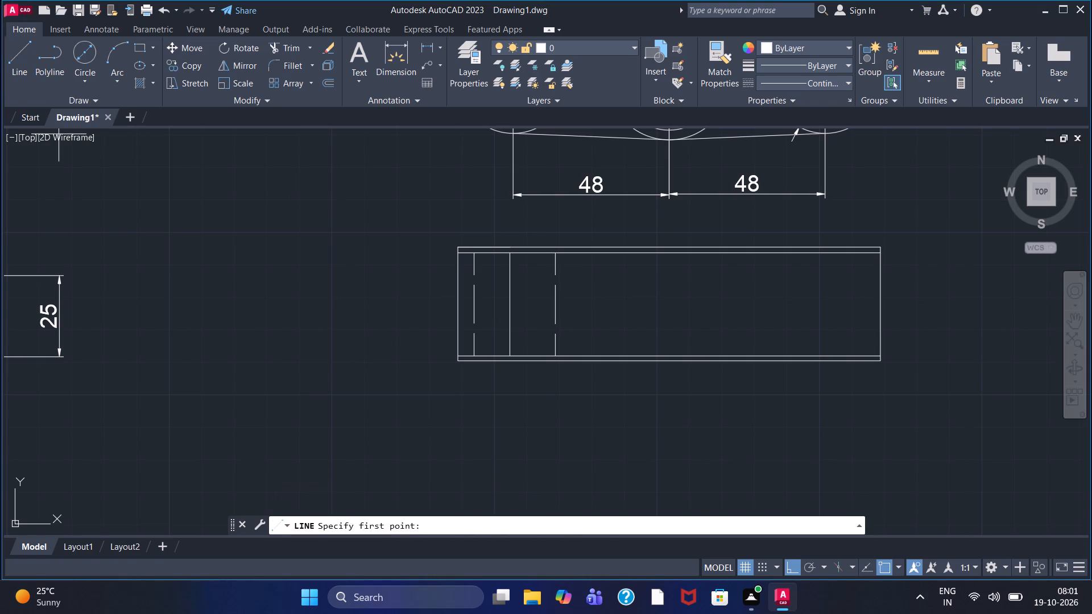
{"action": "scroll", "coordinate": [553, 355], "scroll_direction": "up", "scroll_amount": 2}
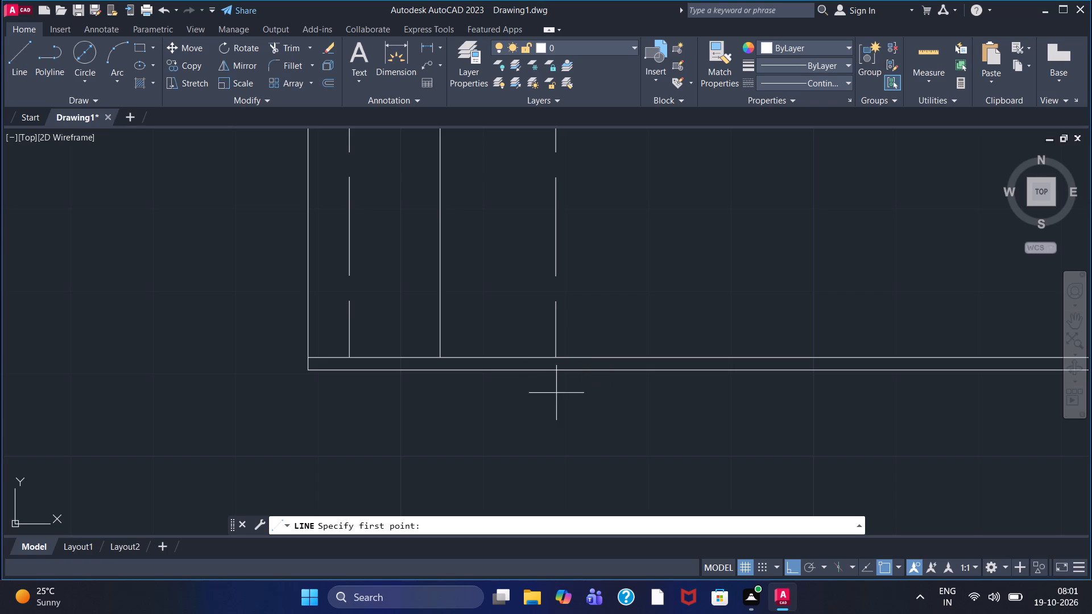
{"action": "left_click", "coordinate": [20, 70]}
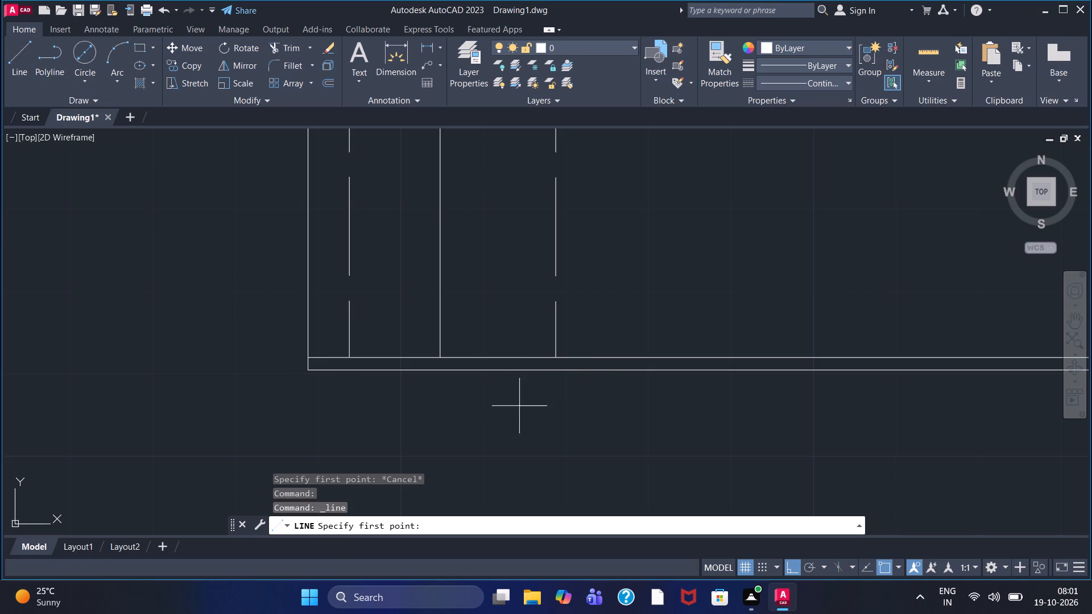
{"action": "left_click_drag", "start_coordinate": [555, 356], "coordinate": [551, 408]}
{"action": "double_click", "coordinate": [551, 408]}
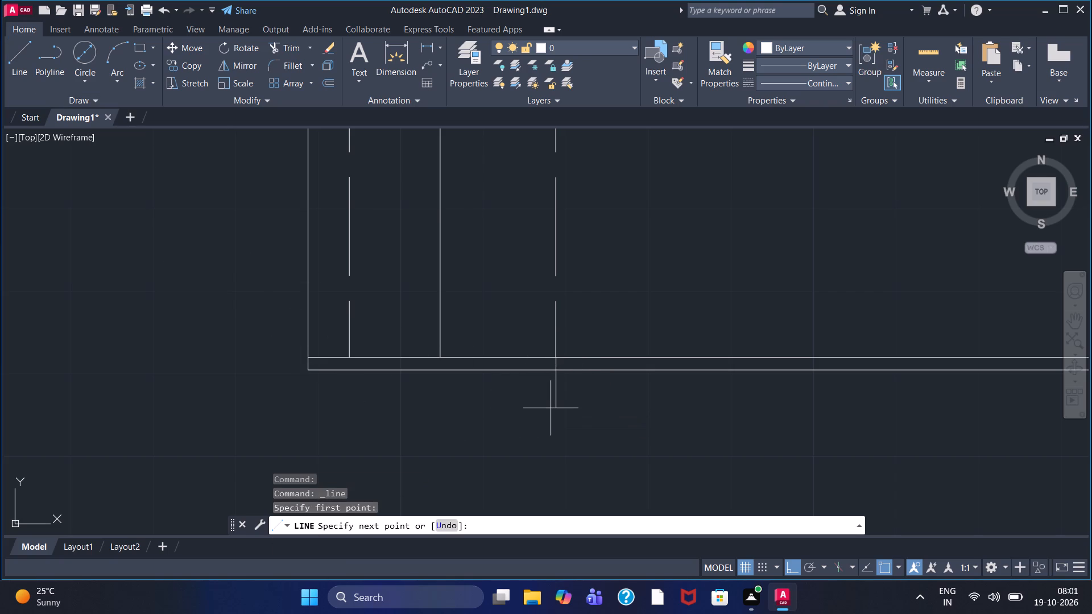
{"action": "right_click", "coordinate": [551, 408]}
{"action": "left_click", "coordinate": [597, 413]}
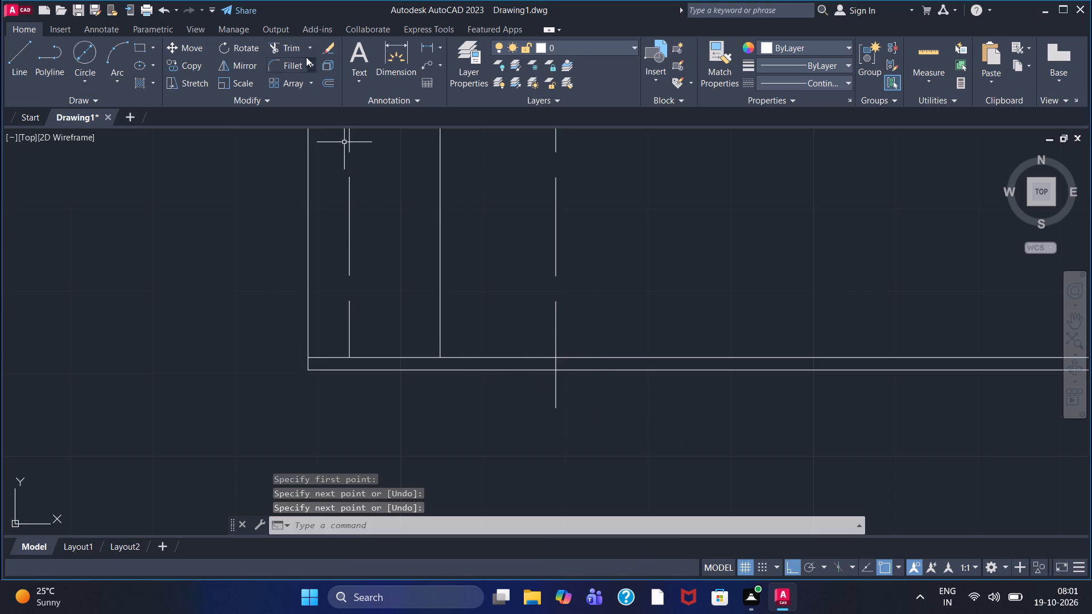
{"action": "left_click", "coordinate": [282, 44]}
{"action": "left_click", "coordinate": [557, 391]}
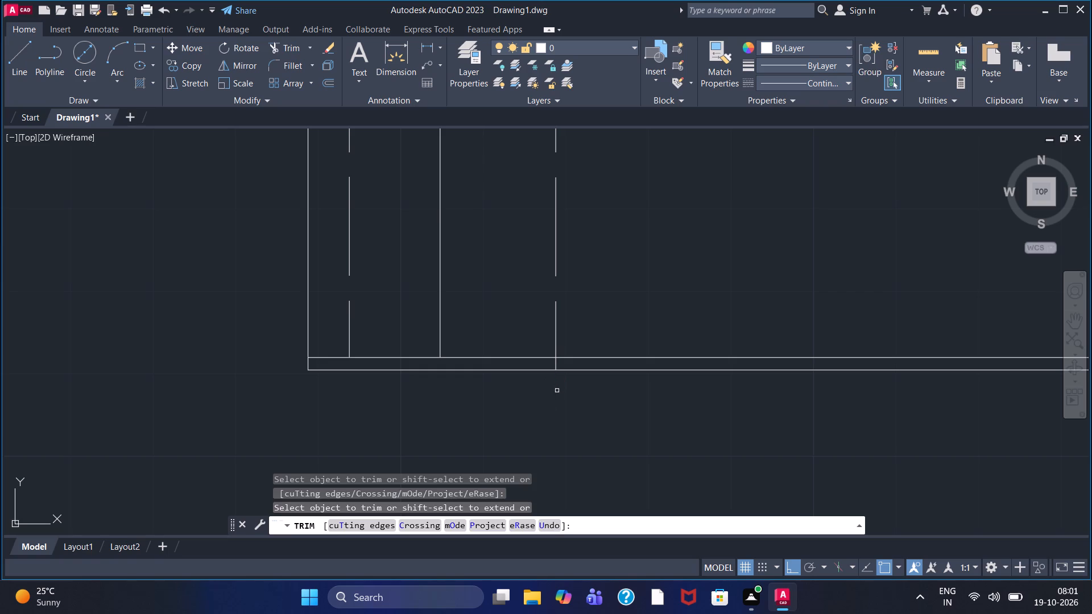
Start a line at the short vertical's lower end, run it 5 to the right along the bottom edge, and turn Ortho off.
{"action": "left_click", "coordinate": [13, 72]}
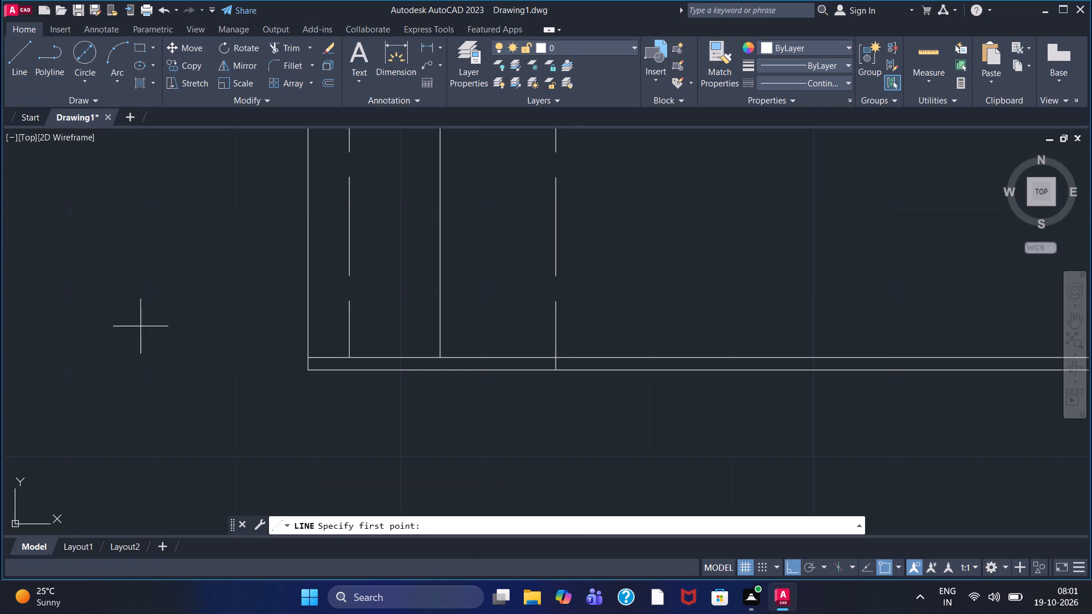
{"action": "scroll", "coordinate": [522, 374], "scroll_direction": "up", "scroll_amount": 1}
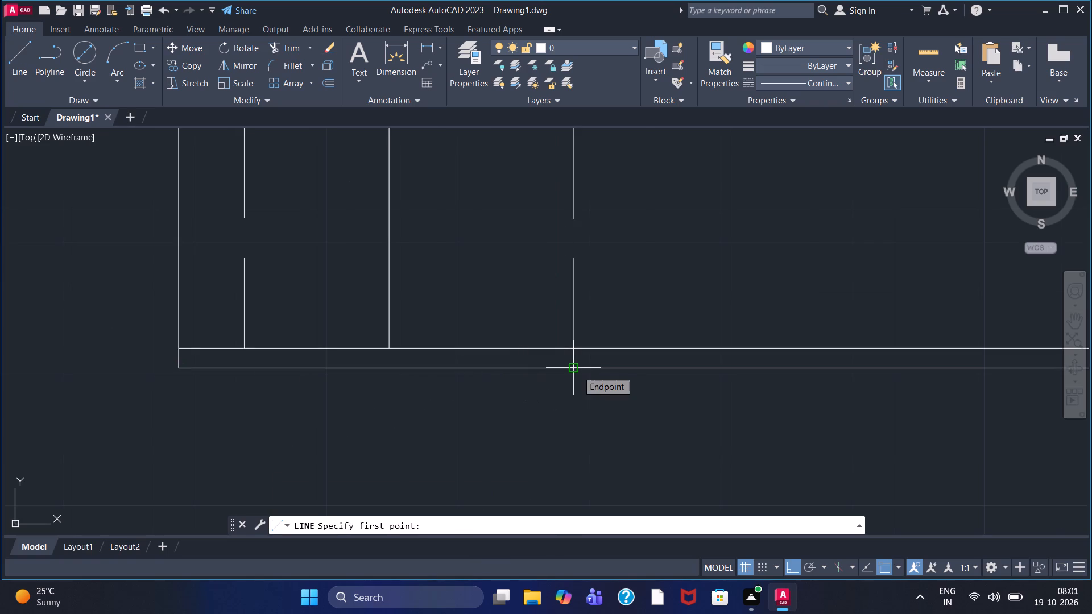
{"action": "left_click", "coordinate": [577, 371]}
{"action": "key", "text": "5"}
{"action": "key", "text": "Return"}
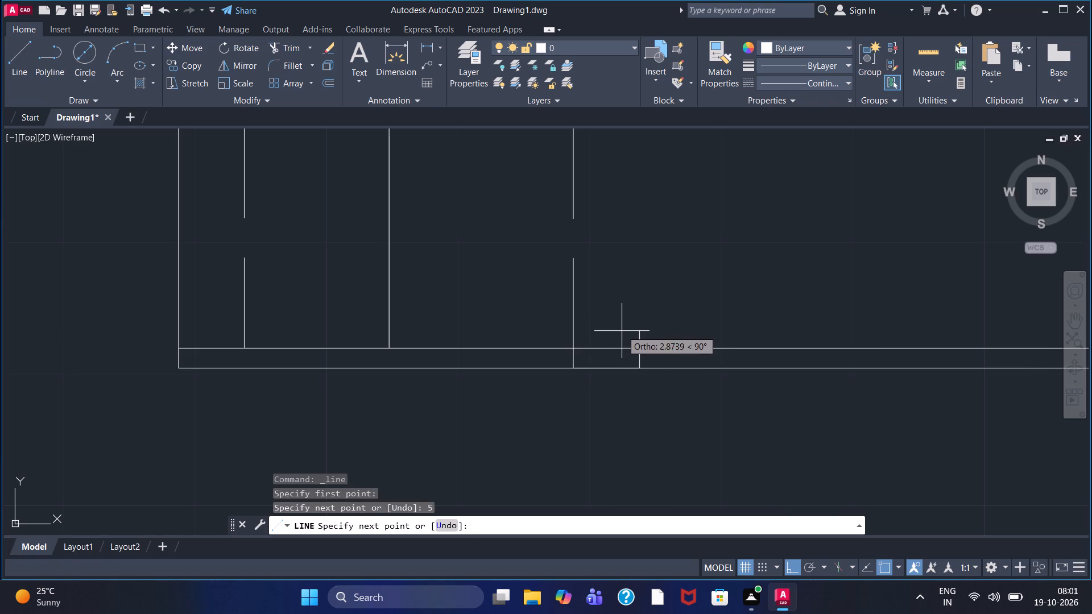
{"action": "key", "text": "F8"}
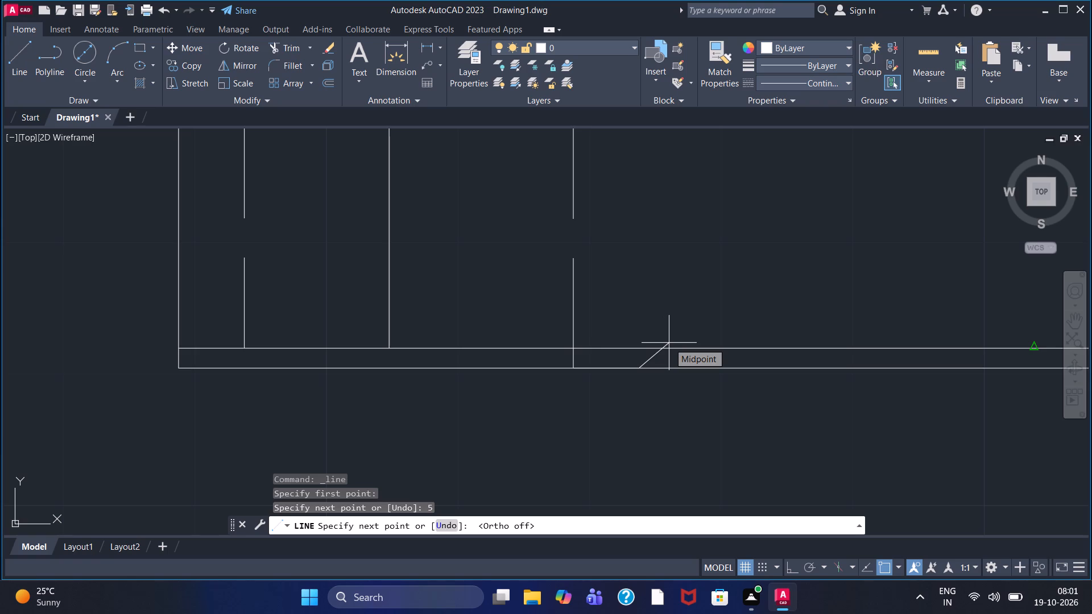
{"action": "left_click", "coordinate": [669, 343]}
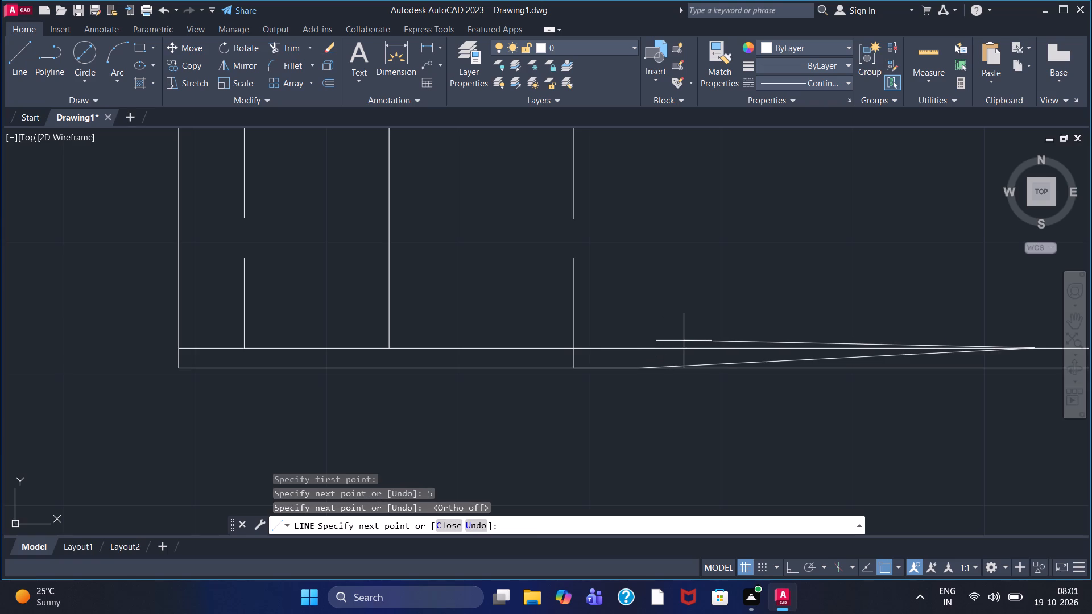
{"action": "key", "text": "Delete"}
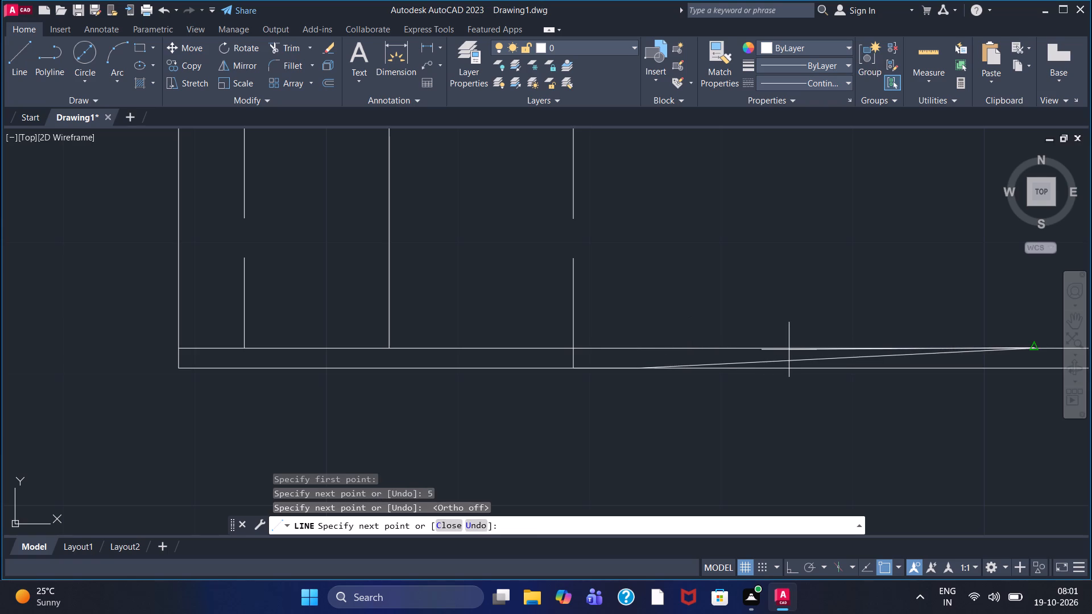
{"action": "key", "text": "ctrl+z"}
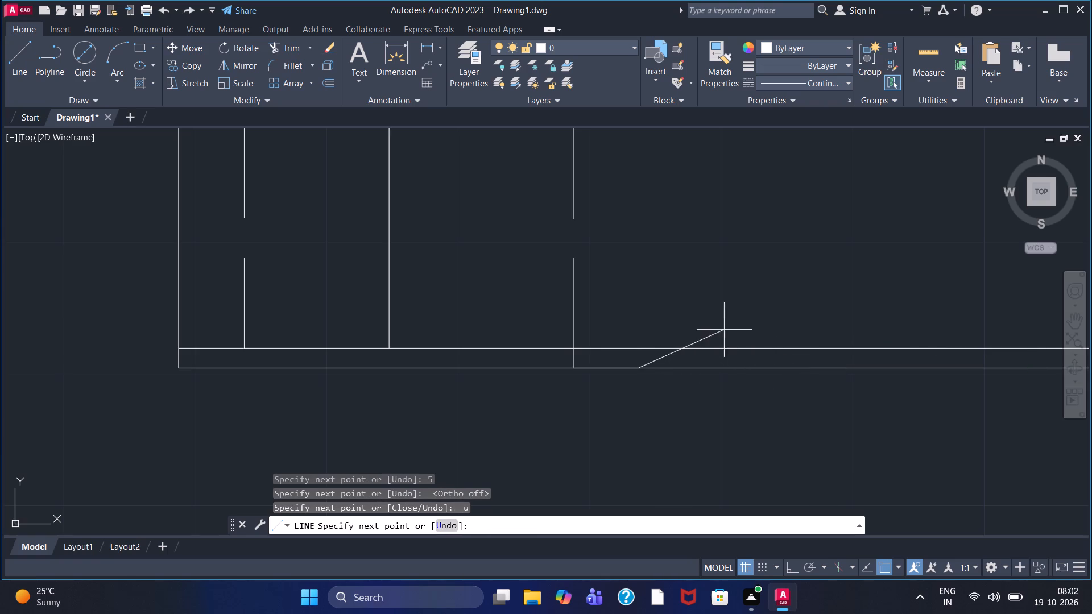
Continue the line with a segment slanting up and right past the lower offset line, followed by a horizontal segment 5 to the right.
{"action": "double_click", "coordinate": [688, 321]}
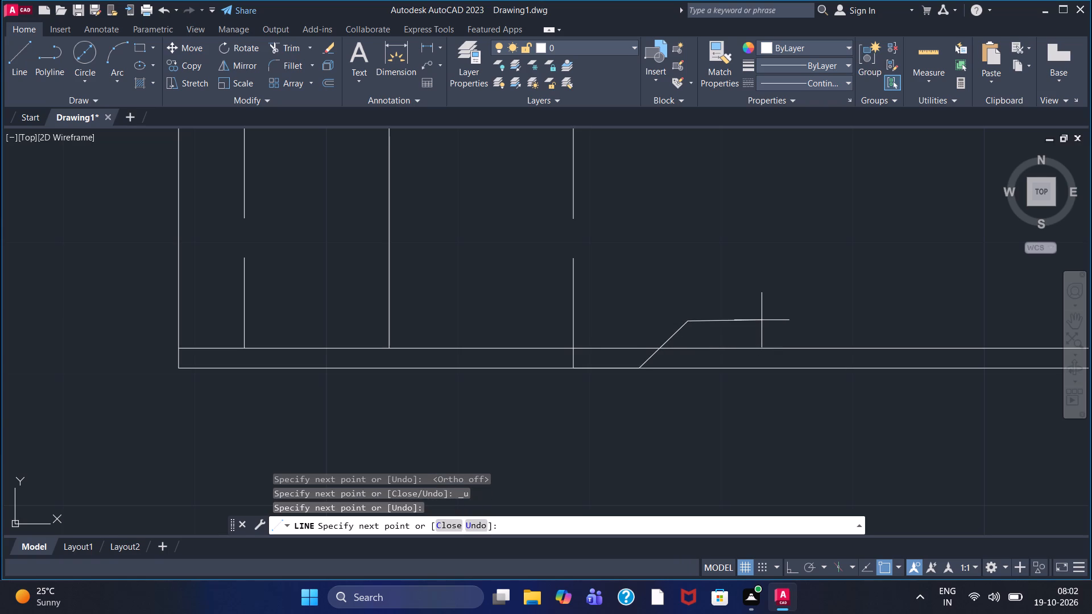
{"action": "key", "text": "F8"}
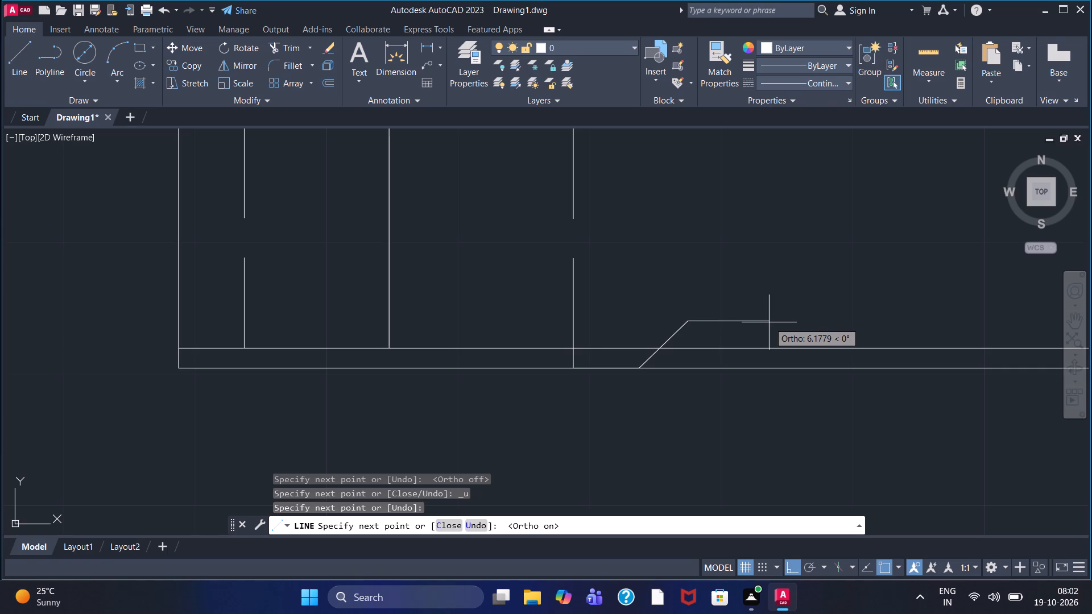
{"action": "key", "text": "5"}
{"action": "key", "text": "Return"}
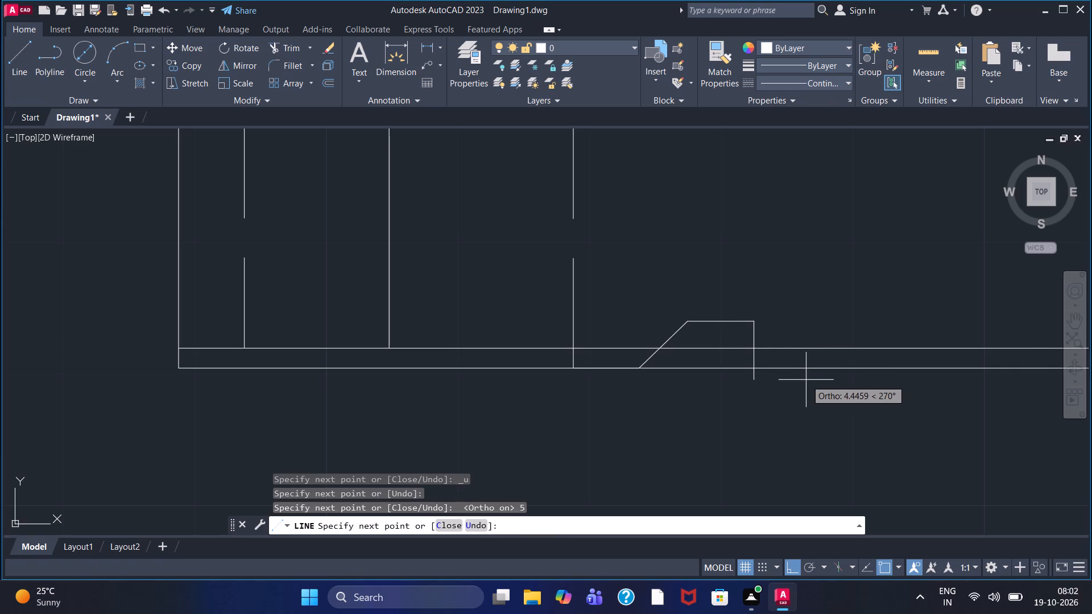
{"action": "key", "text": "F8"}
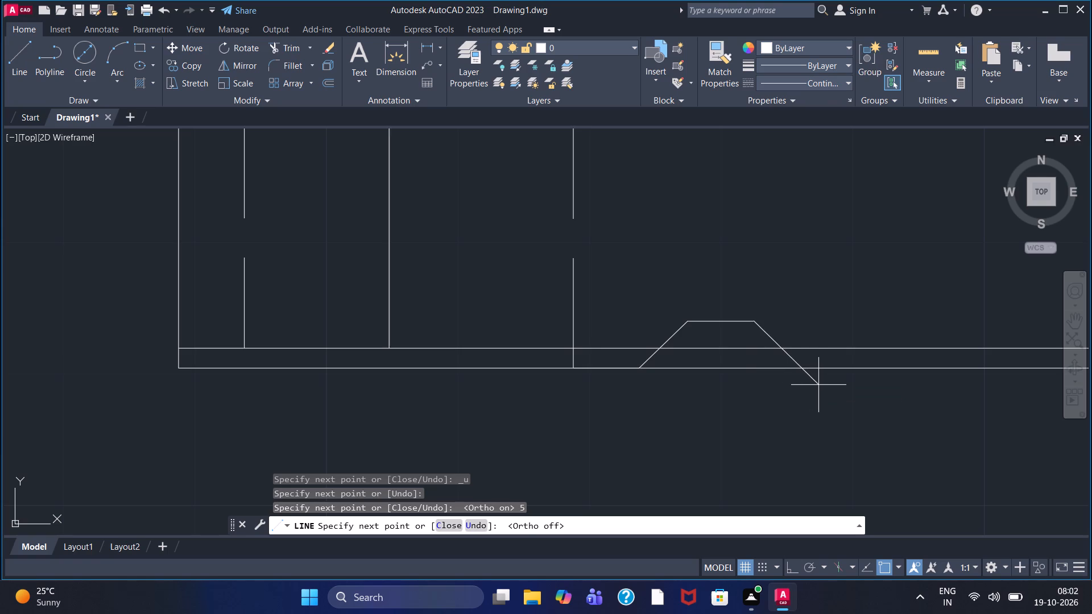
{"action": "right_click", "coordinate": [810, 387]}
{"action": "left_click", "coordinate": [831, 397]}
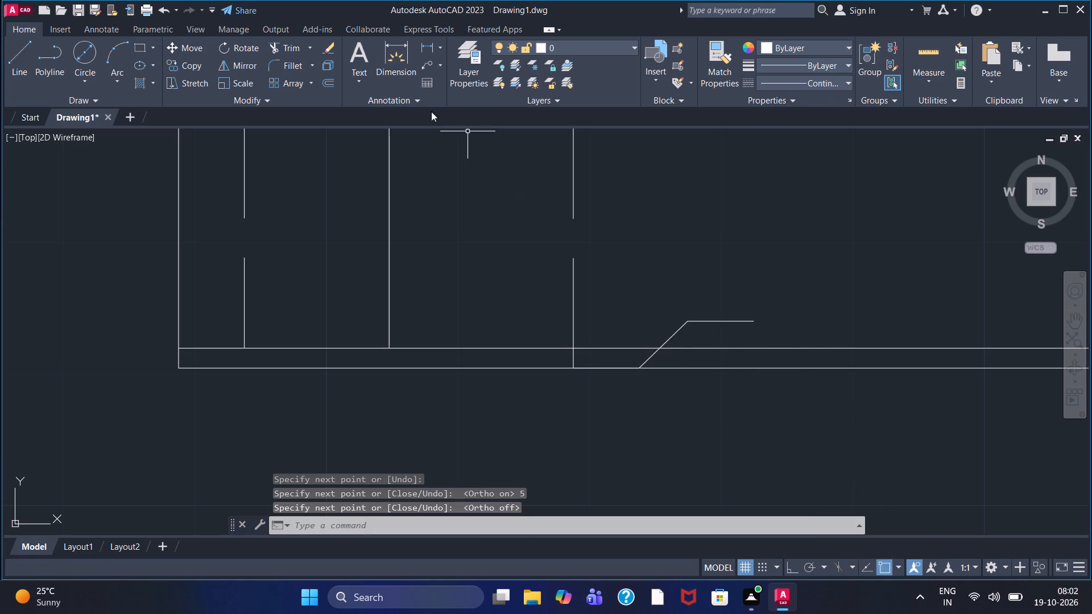
With Ortho on, draw a vertical line from the midpoint of the raised horizontal segment down past the rectangle's bottom edge.
{"action": "left_click", "coordinate": [24, 66]}
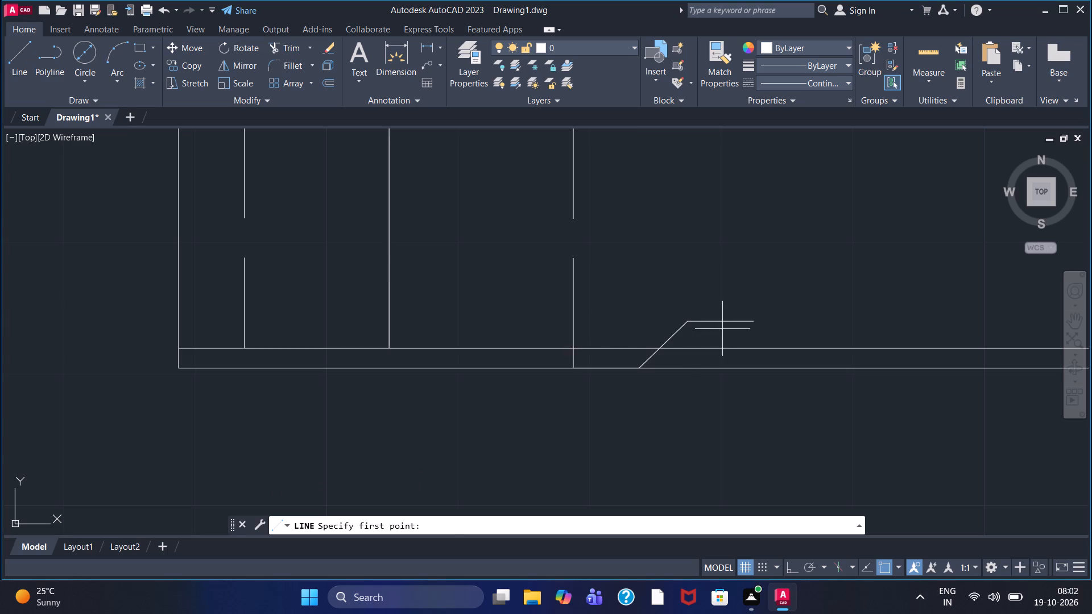
{"action": "double_click", "coordinate": [721, 324]}
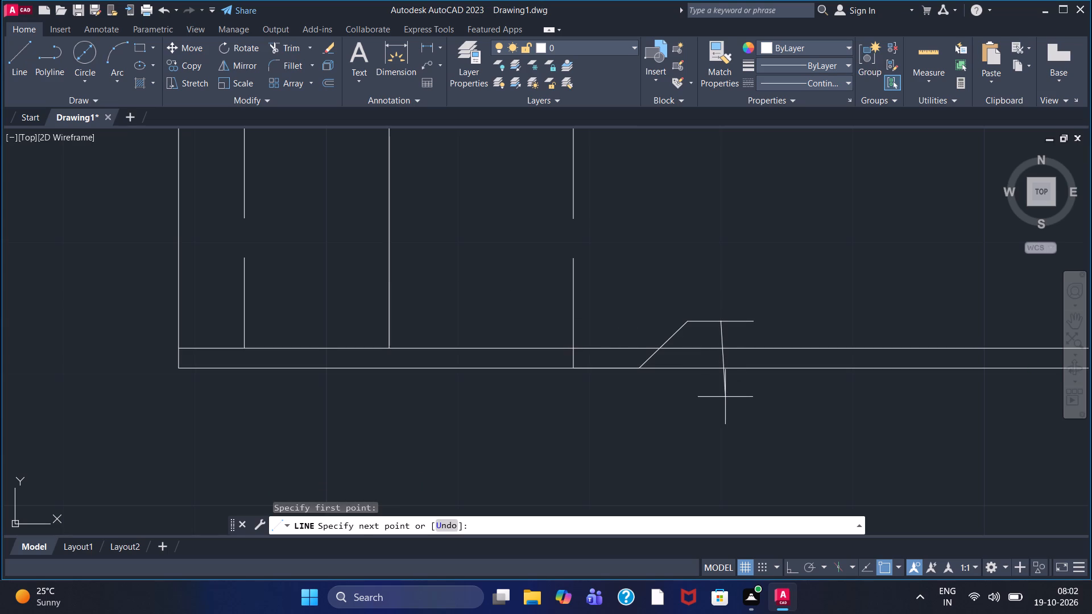
{"action": "key", "text": "F8"}
{"action": "left_click", "coordinate": [726, 398]}
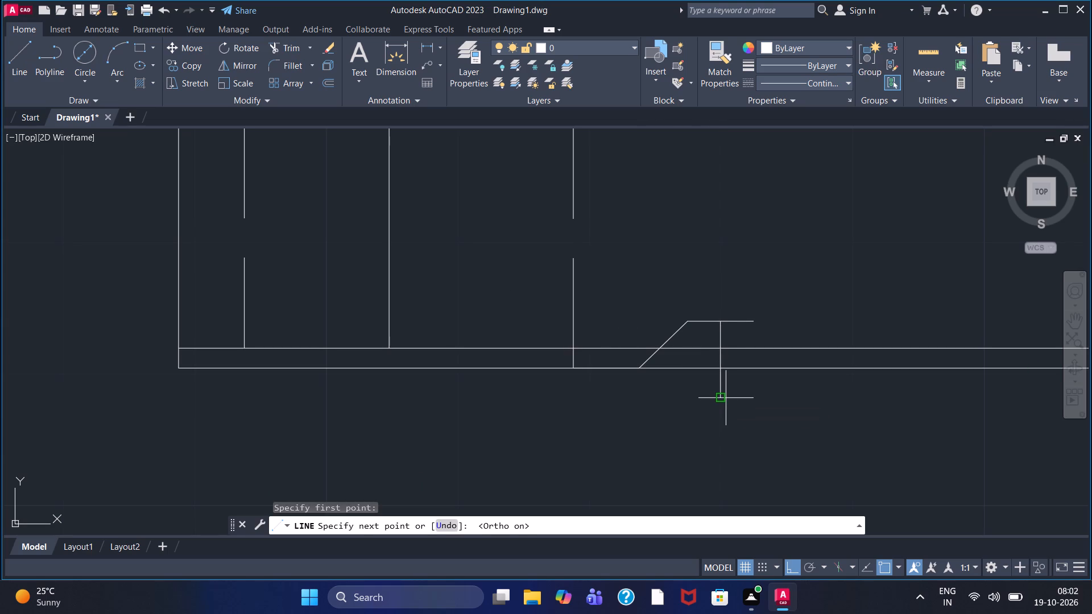
{"action": "right_click", "coordinate": [726, 398]}
{"action": "left_click", "coordinate": [768, 403]}
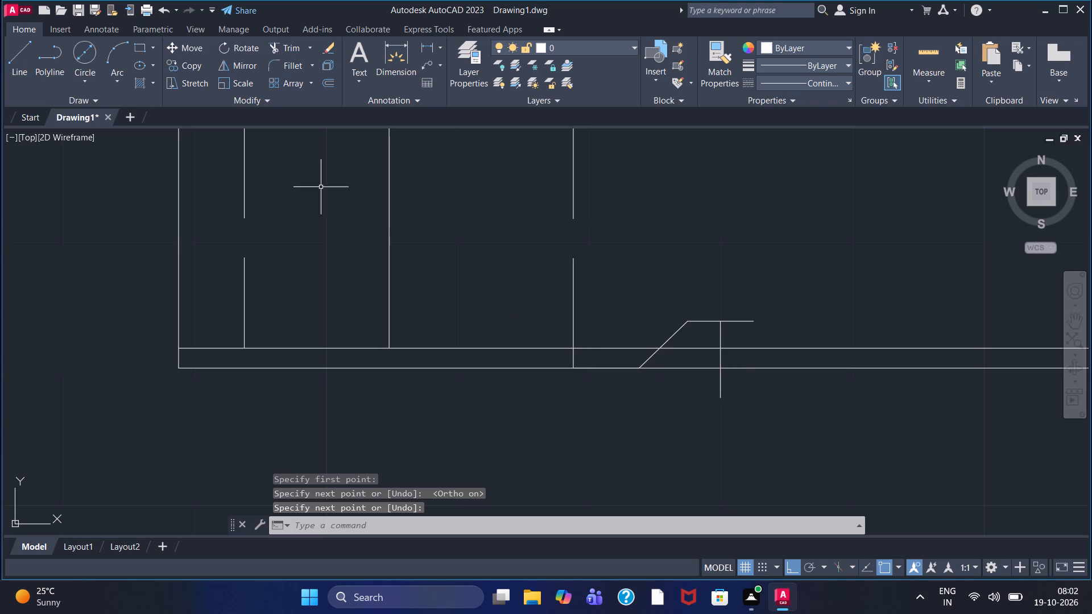
Mirror the slanted segment about the vertical line through the raised horizontal segment's midpoint, keeping the source object.
{"action": "left_click", "coordinate": [243, 72]}
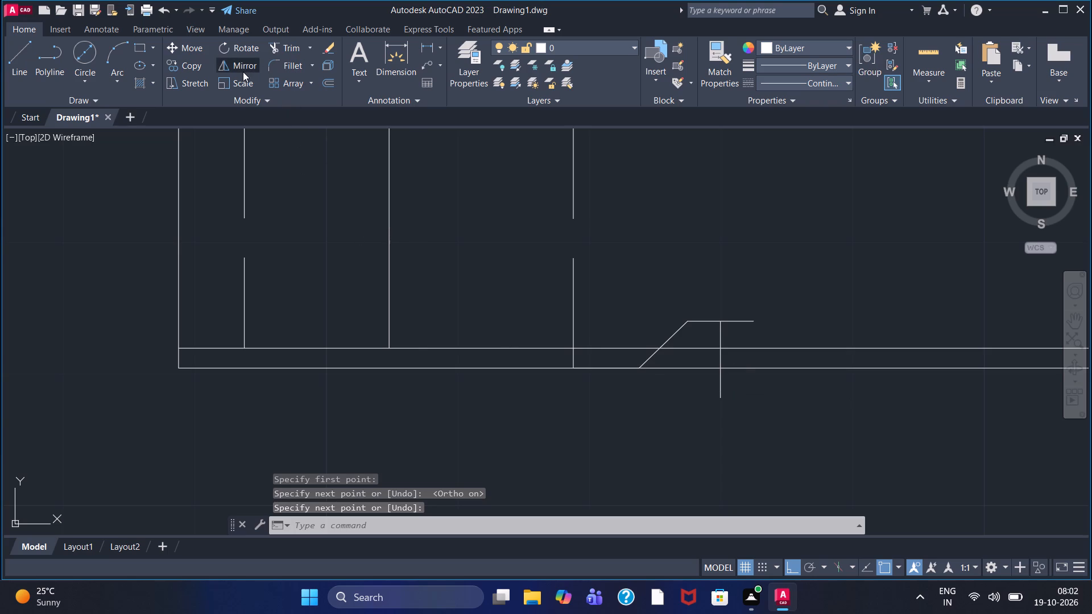
{"action": "left_click", "coordinate": [677, 329]}
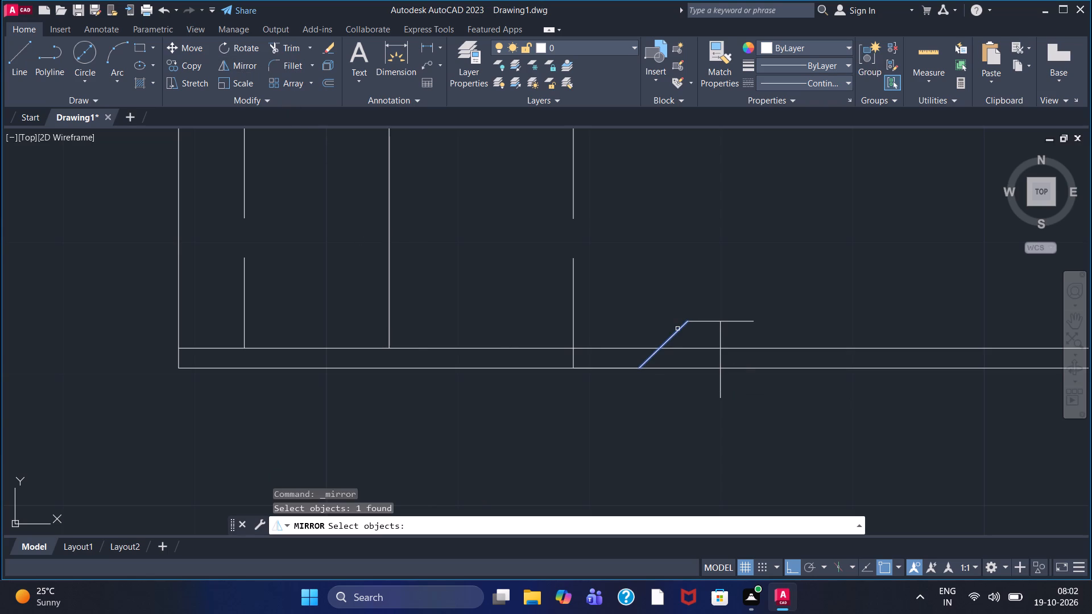
{"action": "key", "text": "Return"}
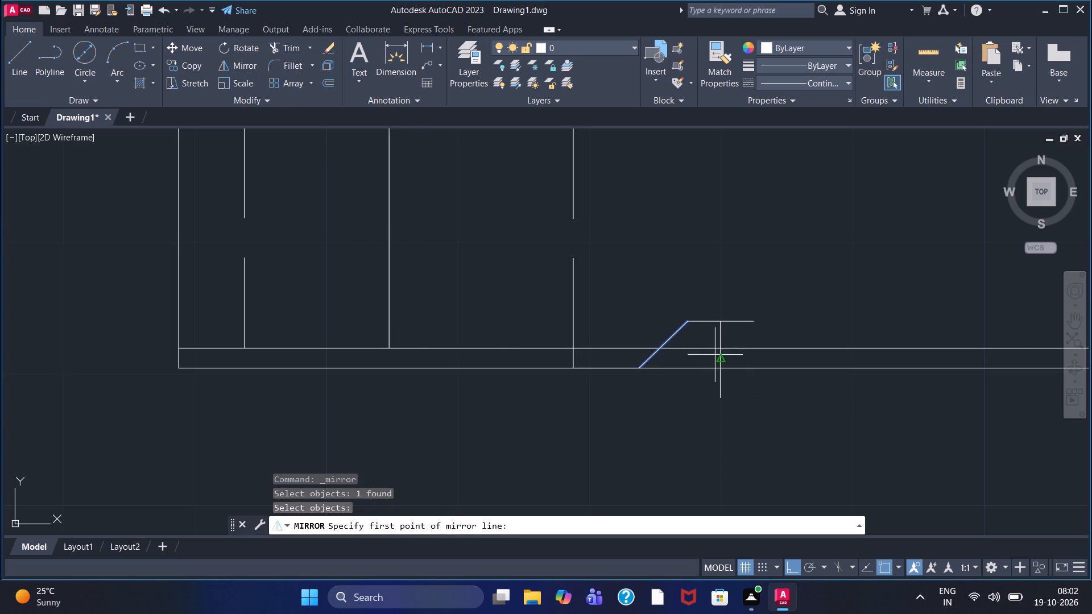
{"action": "left_click", "coordinate": [716, 358]}
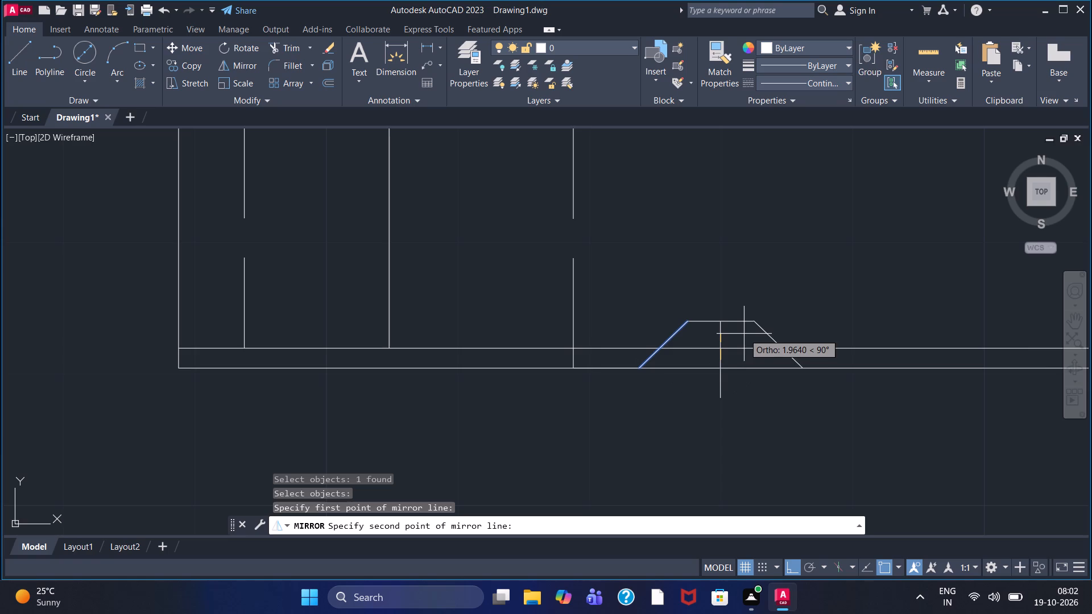
{"action": "left_click", "coordinate": [743, 332]}
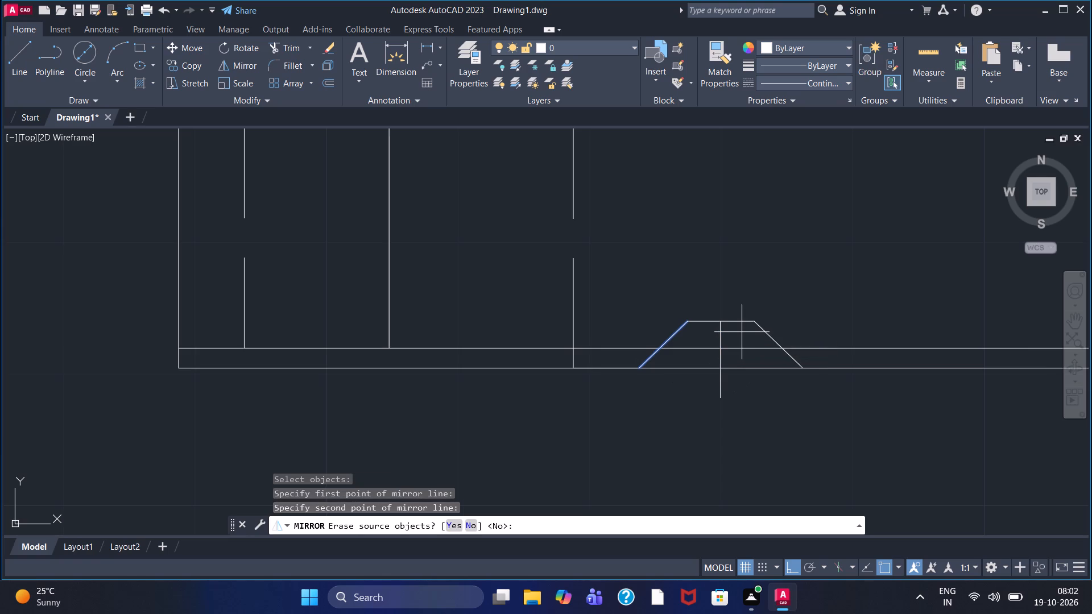
{"action": "left_click", "coordinate": [474, 522]}
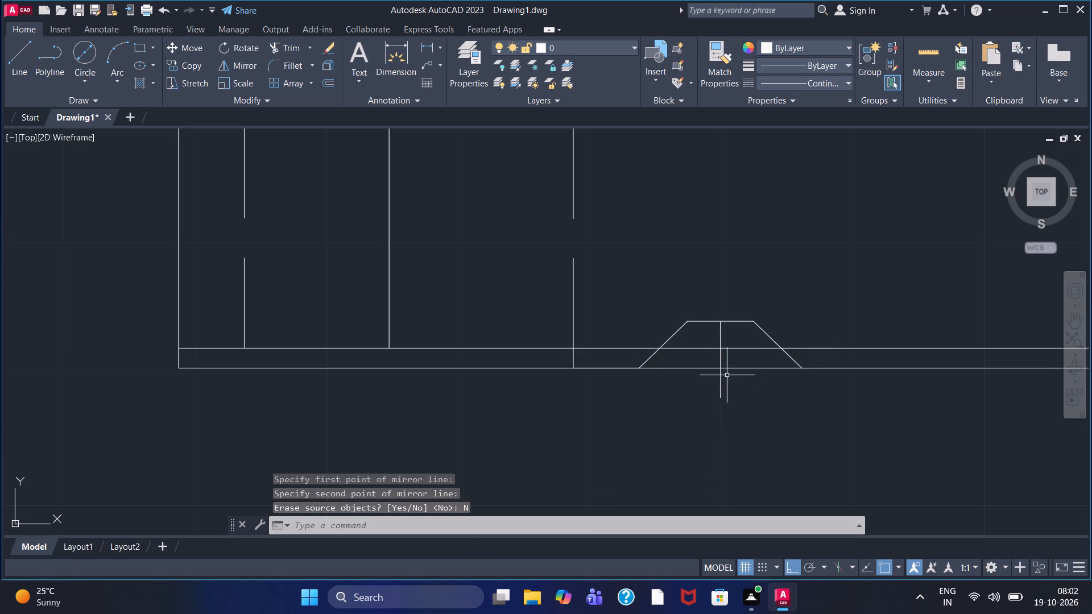
Trim away the notch profile above the lower offset line, the vertical helper line, and the bottom edge between the two slants.
{"action": "scroll", "coordinate": [727, 375], "scroll_direction": "down", "scroll_amount": 1}
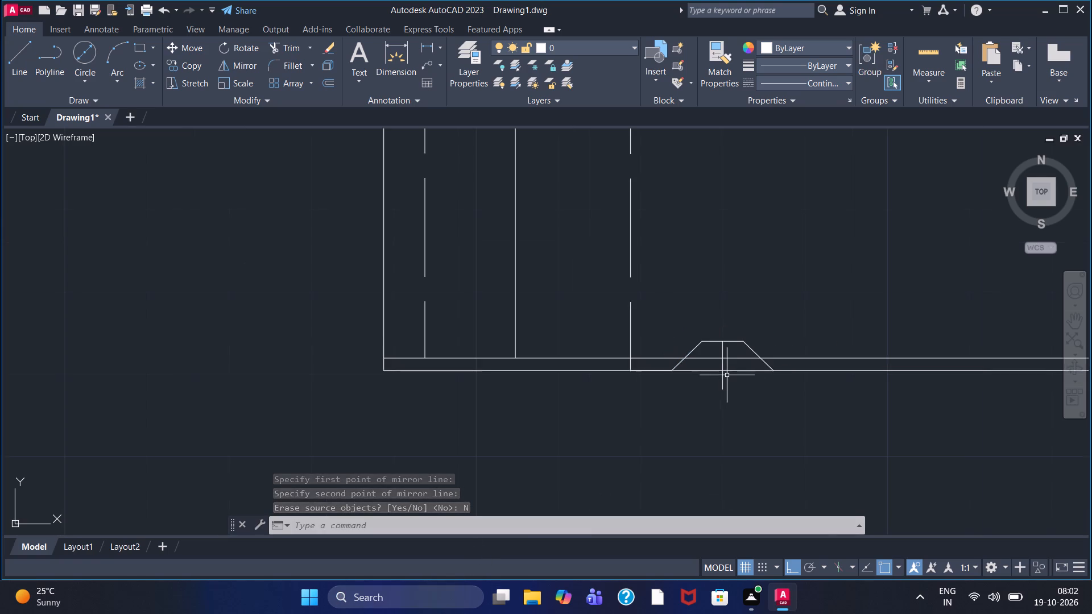
{"action": "scroll", "coordinate": [727, 375], "scroll_direction": "down", "scroll_amount": 1}
{"action": "scroll", "coordinate": [730, 319], "scroll_direction": "up", "scroll_amount": 1}
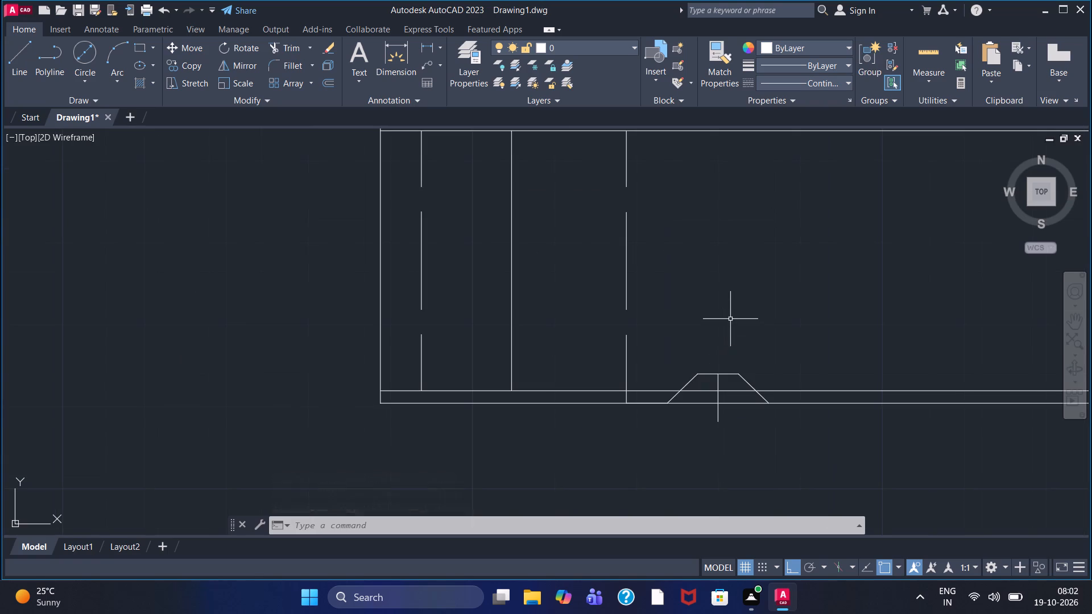
{"action": "left_click", "coordinate": [286, 48]}
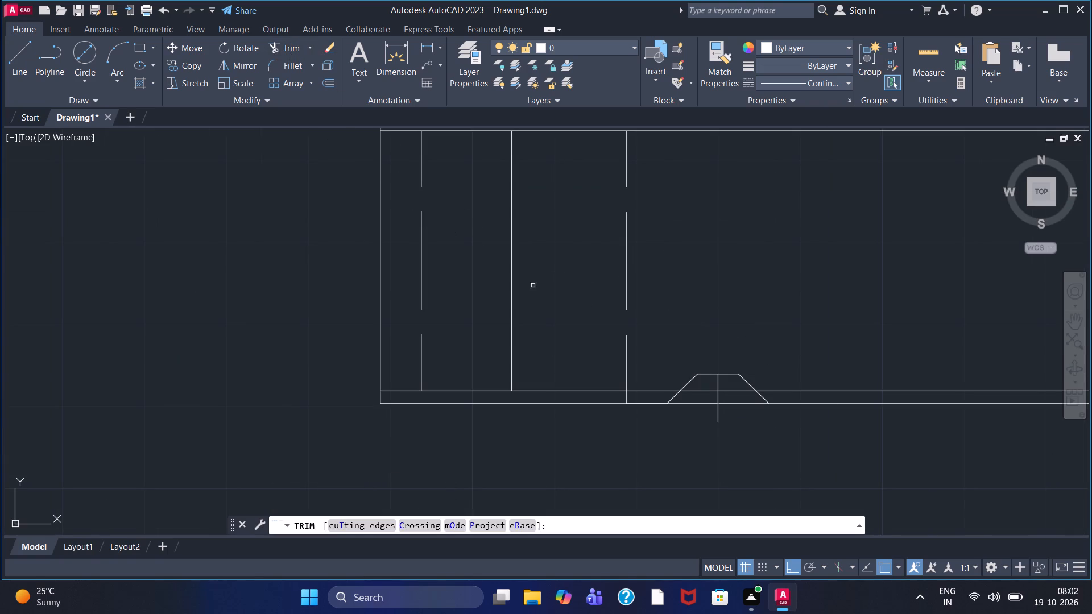
{"action": "scroll", "coordinate": [689, 378], "scroll_direction": "up", "scroll_amount": 2}
{"action": "left_click", "coordinate": [689, 383]}
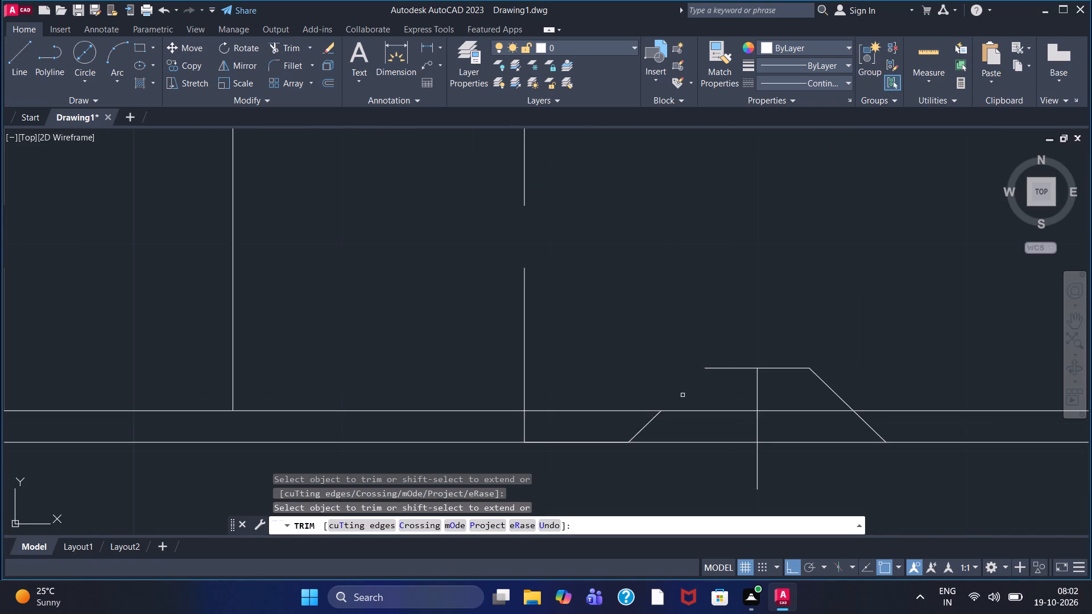
{"action": "left_click", "coordinate": [682, 443]}
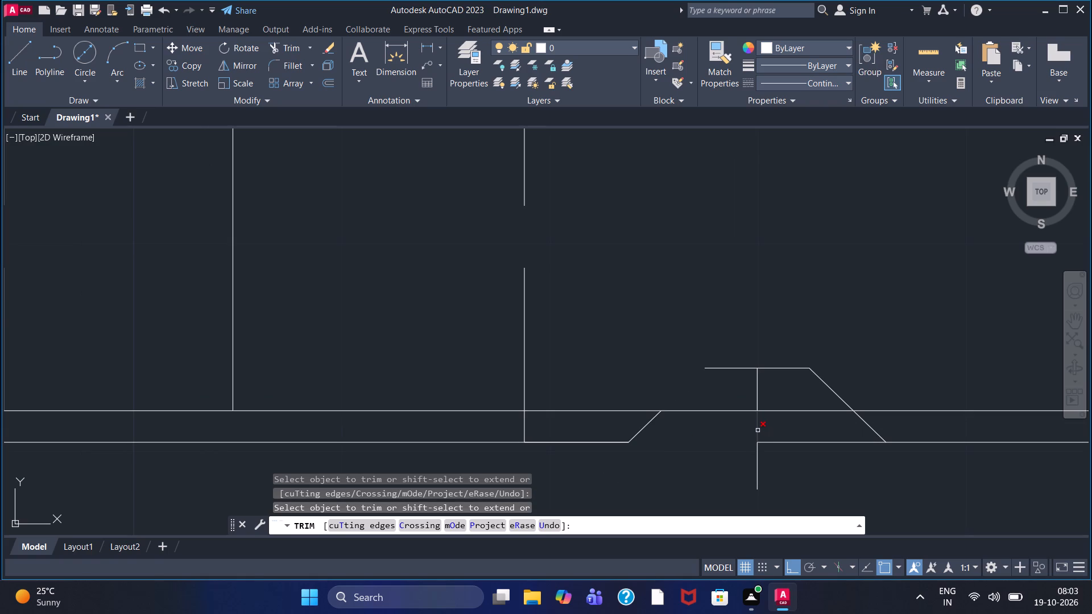
{"action": "left_click", "coordinate": [758, 430]}
{"action": "left_click", "coordinate": [775, 442]}
{"action": "left_click", "coordinate": [756, 470]}
{"action": "left_click", "coordinate": [719, 369]}
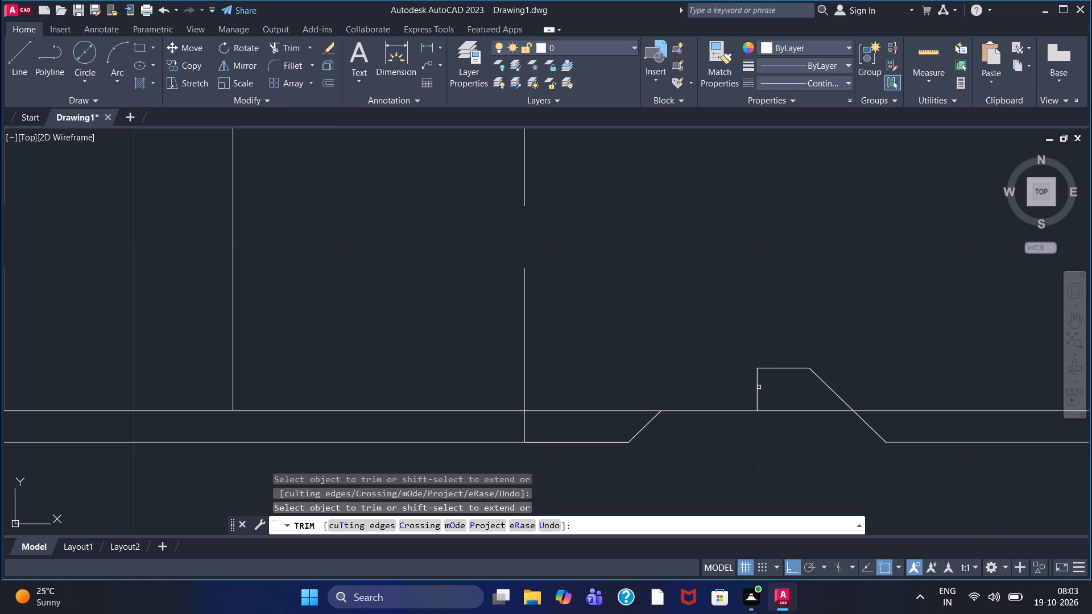
{"action": "left_click", "coordinate": [759, 387]}
{"action": "left_click", "coordinate": [779, 370]}
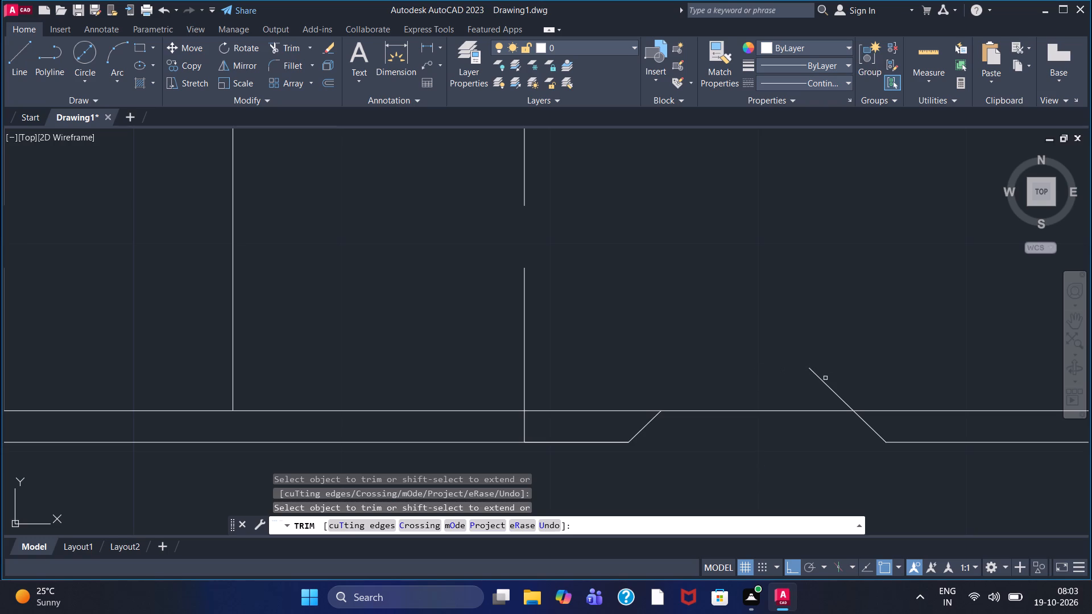
{"action": "left_click", "coordinate": [824, 380]}
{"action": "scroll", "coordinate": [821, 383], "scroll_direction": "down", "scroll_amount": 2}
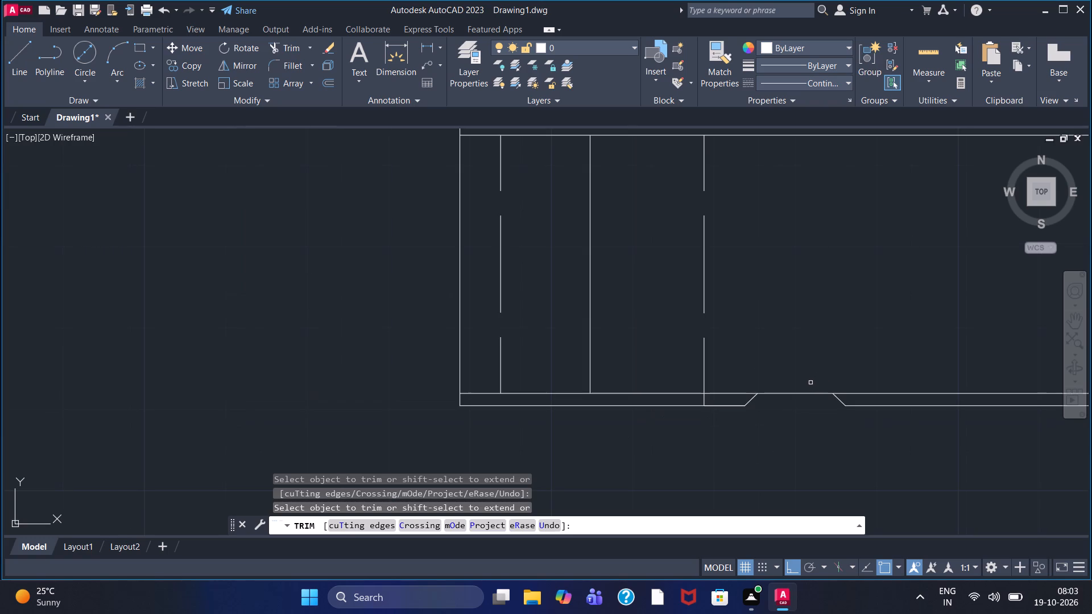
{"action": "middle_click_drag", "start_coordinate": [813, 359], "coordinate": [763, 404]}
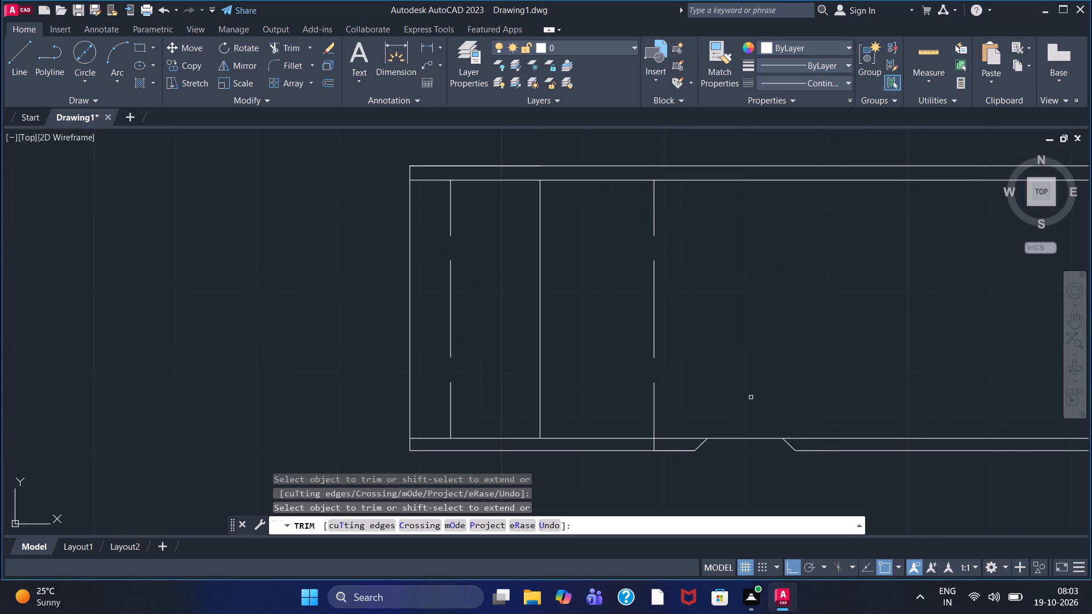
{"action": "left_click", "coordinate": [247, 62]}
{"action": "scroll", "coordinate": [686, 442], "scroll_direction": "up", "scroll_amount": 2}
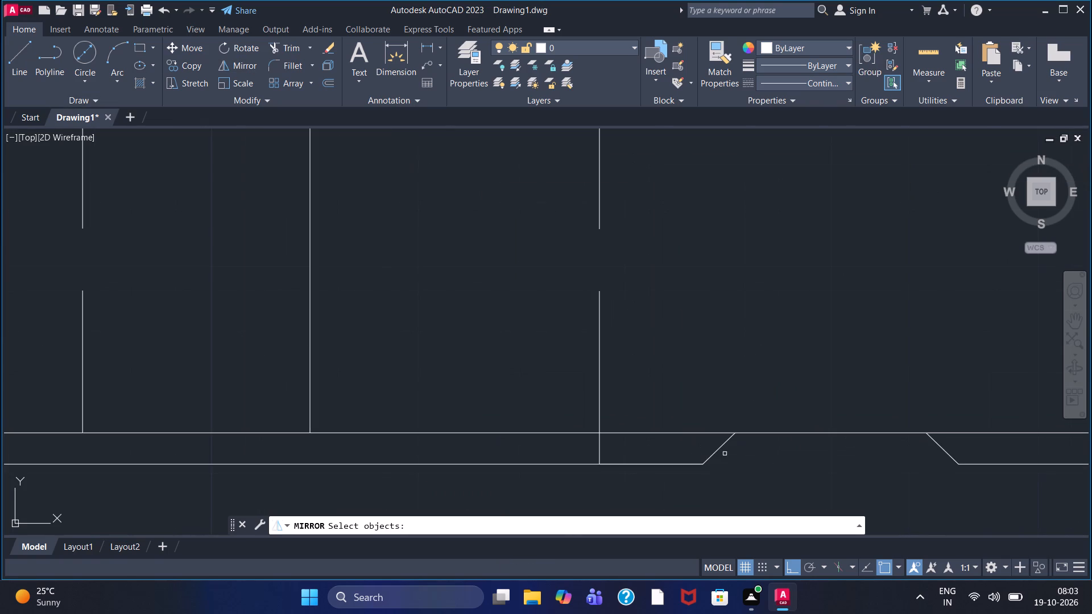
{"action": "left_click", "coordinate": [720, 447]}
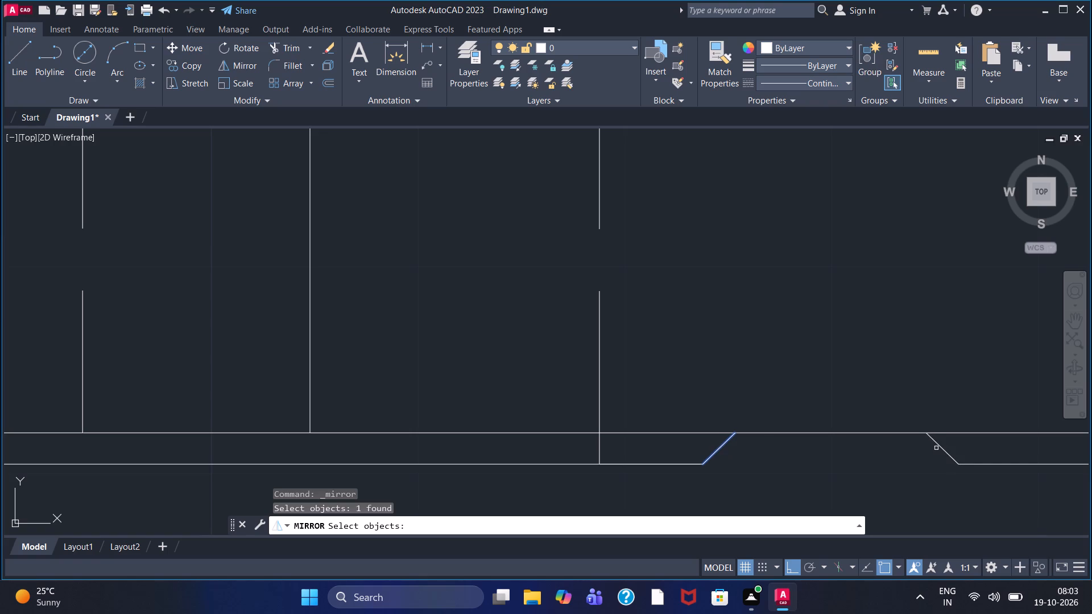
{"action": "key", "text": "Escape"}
Draw a horizontal centre line from the midpoint of the rectangle's left edge to past its right edge.
{"action": "scroll", "coordinate": [868, 401], "scroll_direction": "up", "scroll_amount": 2}
{"action": "scroll", "coordinate": [861, 388], "scroll_direction": "down", "scroll_amount": 3}
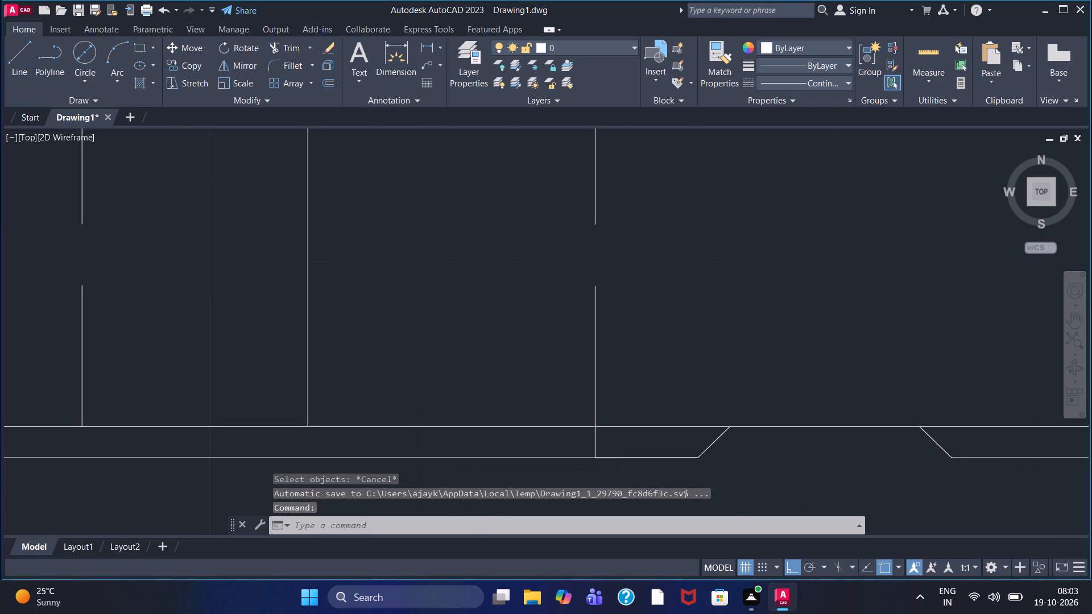
{"action": "scroll", "coordinate": [861, 388], "scroll_direction": "down", "scroll_amount": 1}
{"action": "middle_click_drag", "start_coordinate": [844, 328], "coordinate": [638, 376]}
{"action": "scroll", "coordinate": [621, 362], "scroll_direction": "down", "scroll_amount": 1}
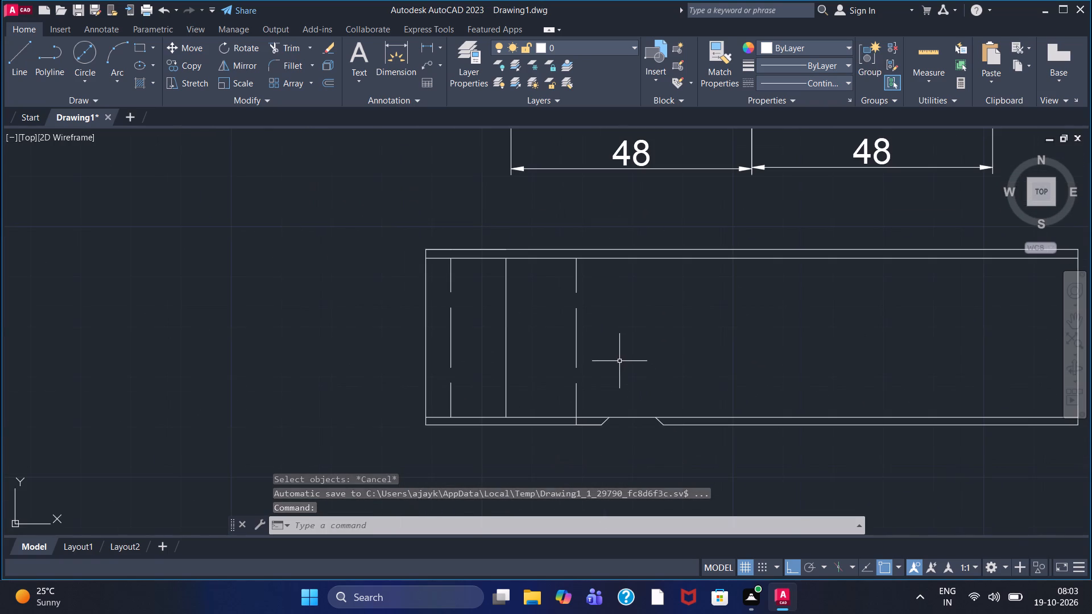
{"action": "left_click", "coordinate": [15, 63]}
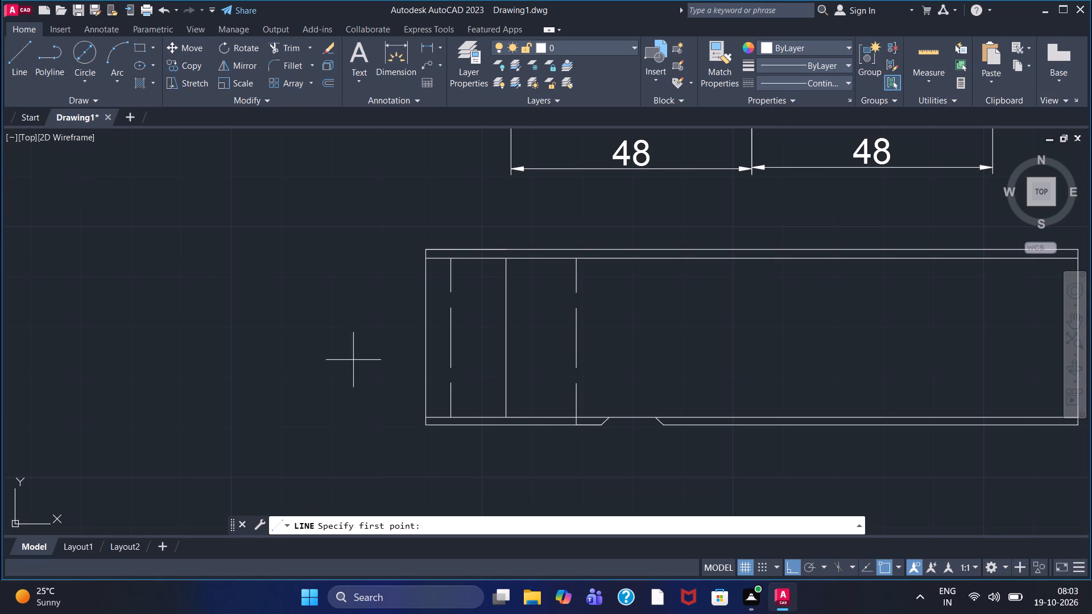
{"action": "left_click", "coordinate": [429, 335]}
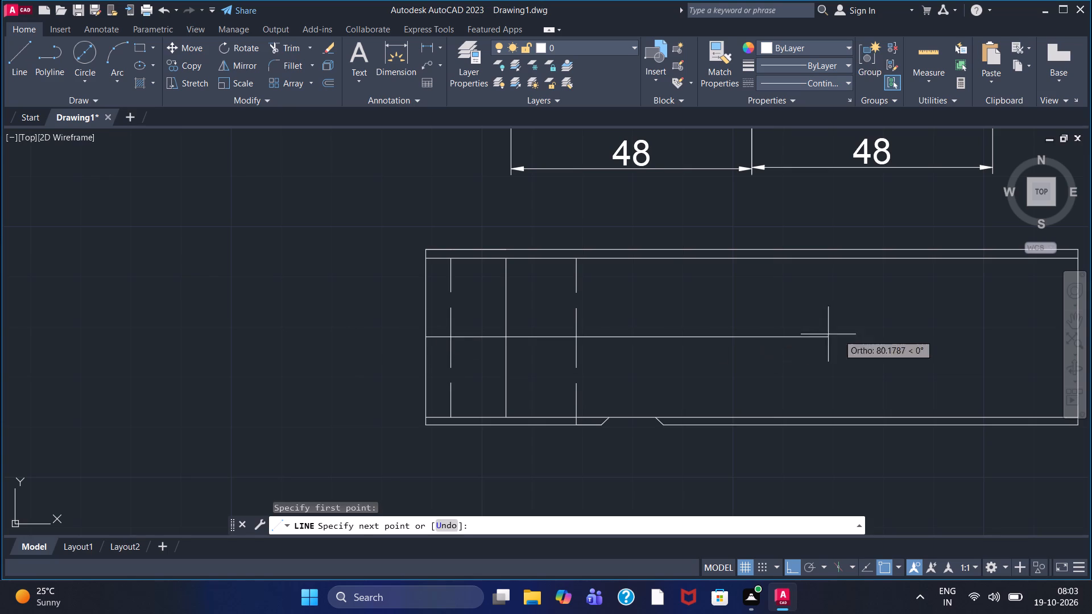
{"action": "scroll", "coordinate": [939, 331], "scroll_direction": "down", "scroll_amount": 1}
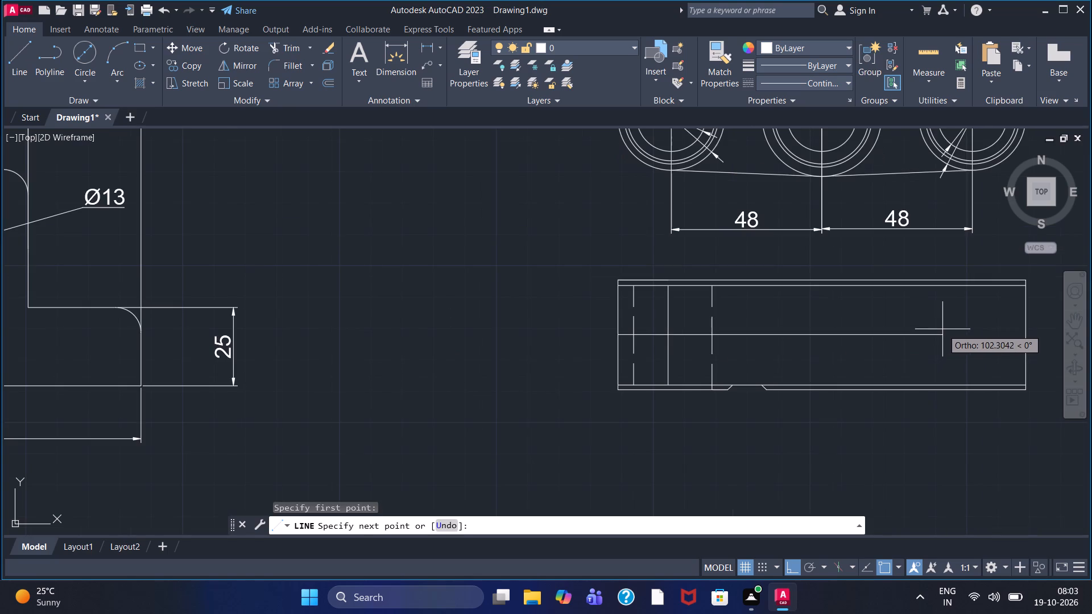
{"action": "left_click", "coordinate": [1041, 326]}
{"action": "right_click", "coordinate": [1038, 329]}
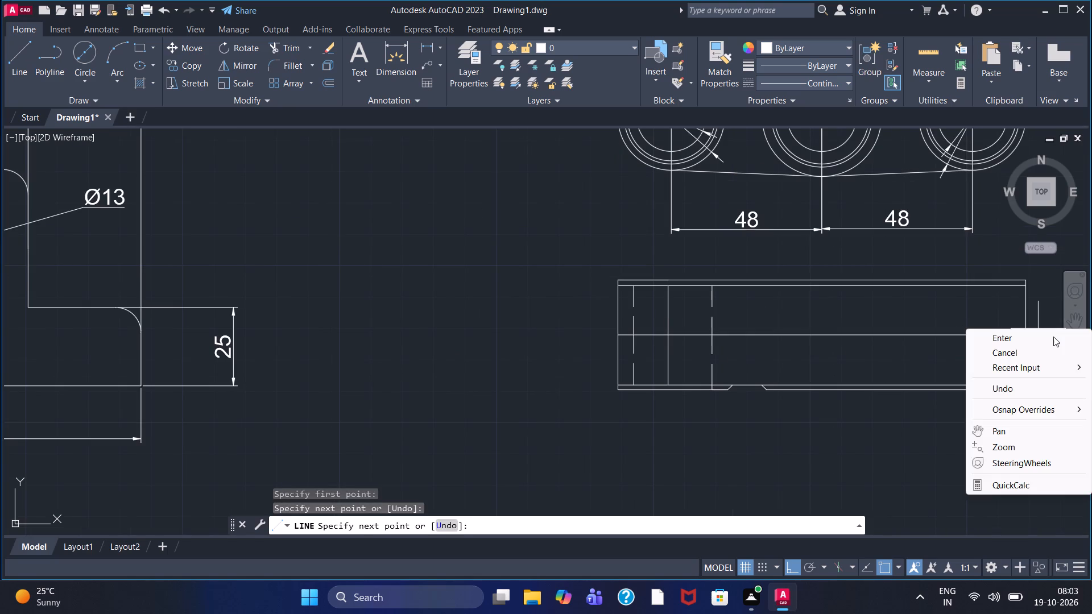
{"action": "left_click", "coordinate": [1053, 337]}
Mirror the two slanted notch segments about the horizontal centre line onto the rectangle's top edge, keeping the source objects.
{"action": "scroll", "coordinate": [759, 360], "scroll_direction": "up", "scroll_amount": 3}
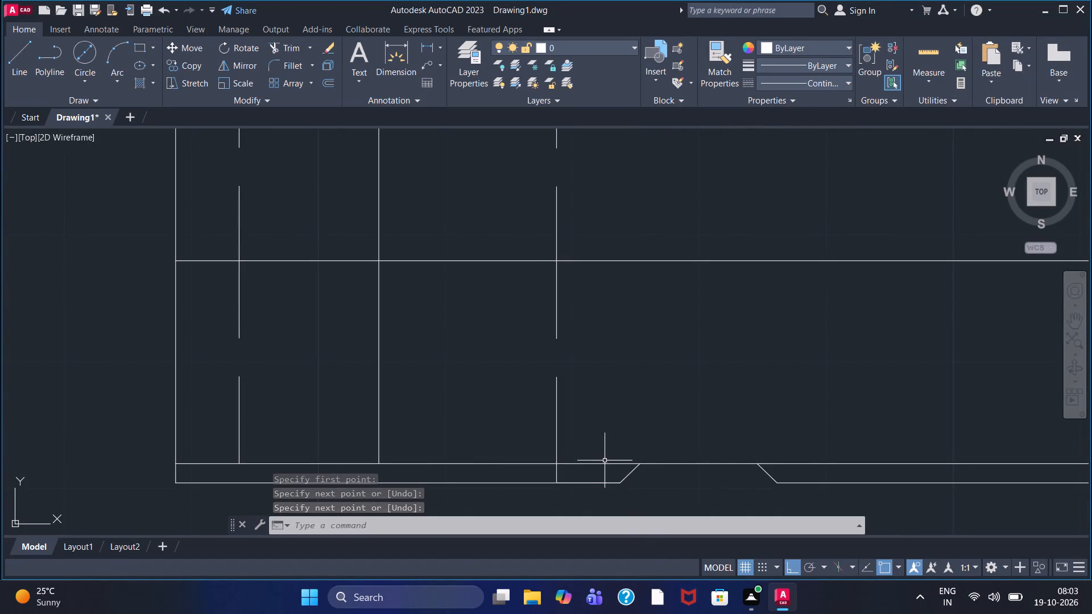
{"action": "left_click", "coordinate": [626, 475]}
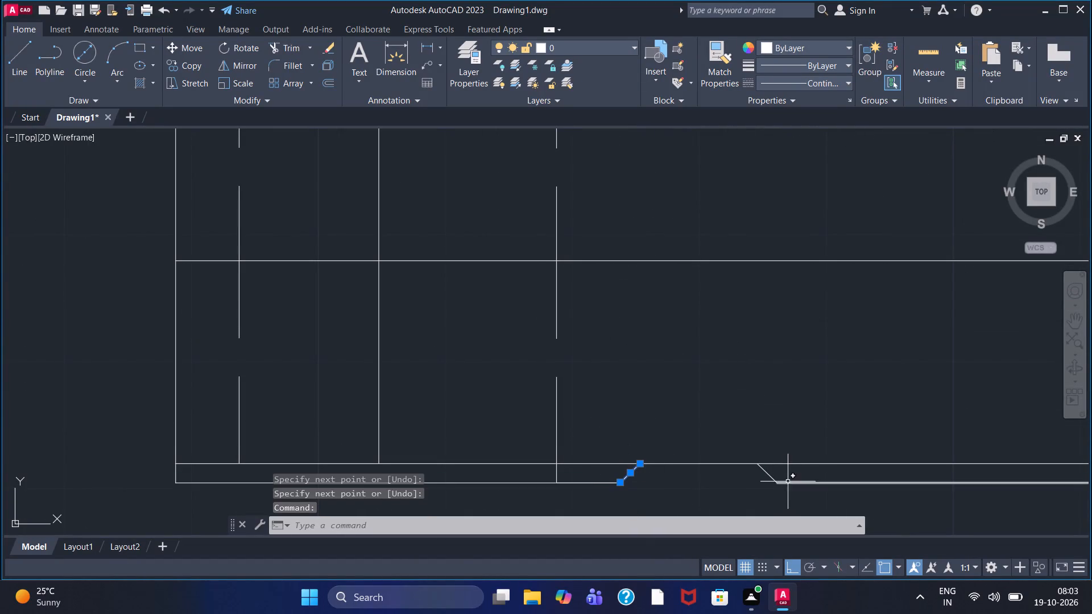
{"action": "left_click", "coordinate": [770, 473]}
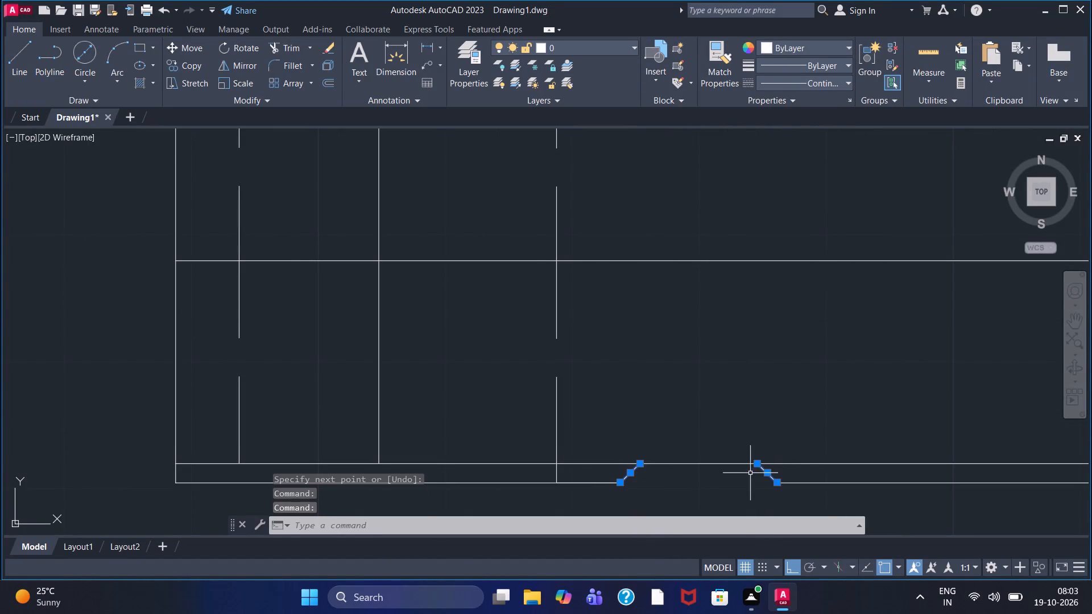
{"action": "left_click", "coordinate": [229, 70]}
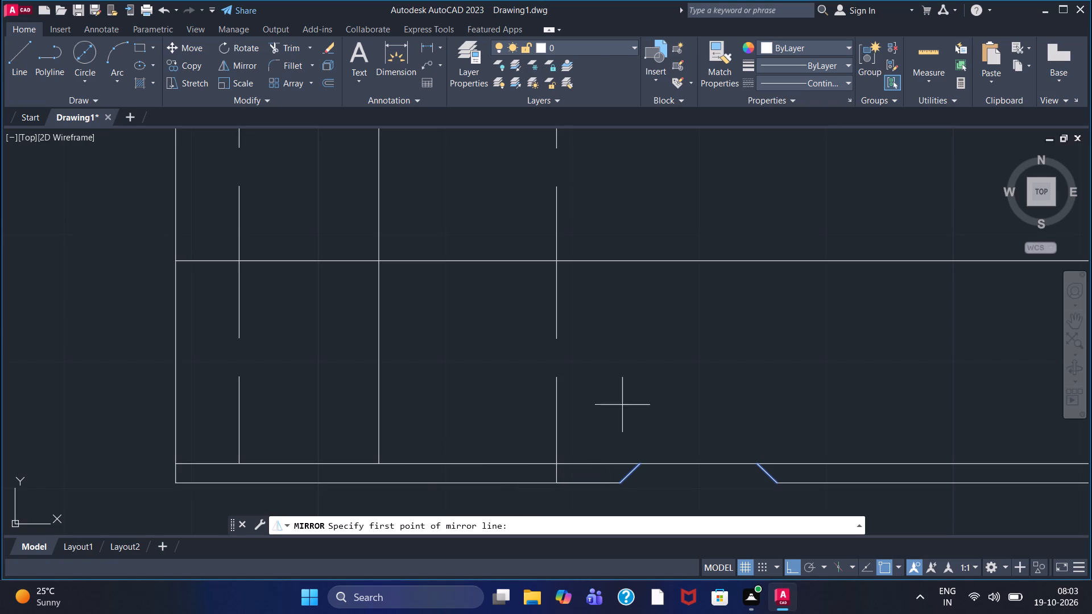
{"action": "scroll", "coordinate": [687, 260], "scroll_direction": "down", "scroll_amount": 1}
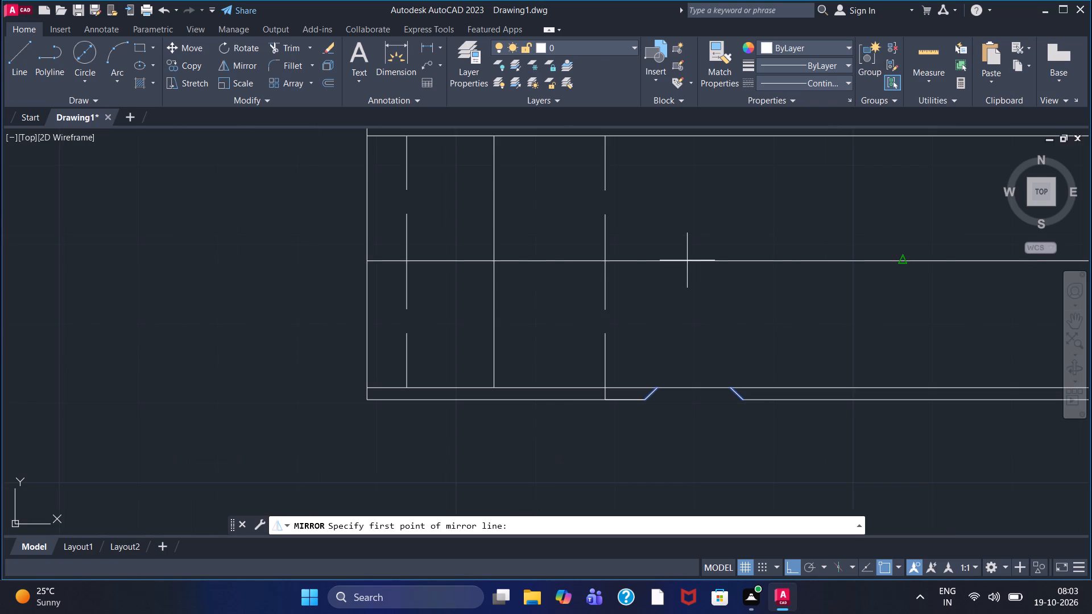
{"action": "scroll", "coordinate": [686, 263], "scroll_direction": "down", "scroll_amount": 1}
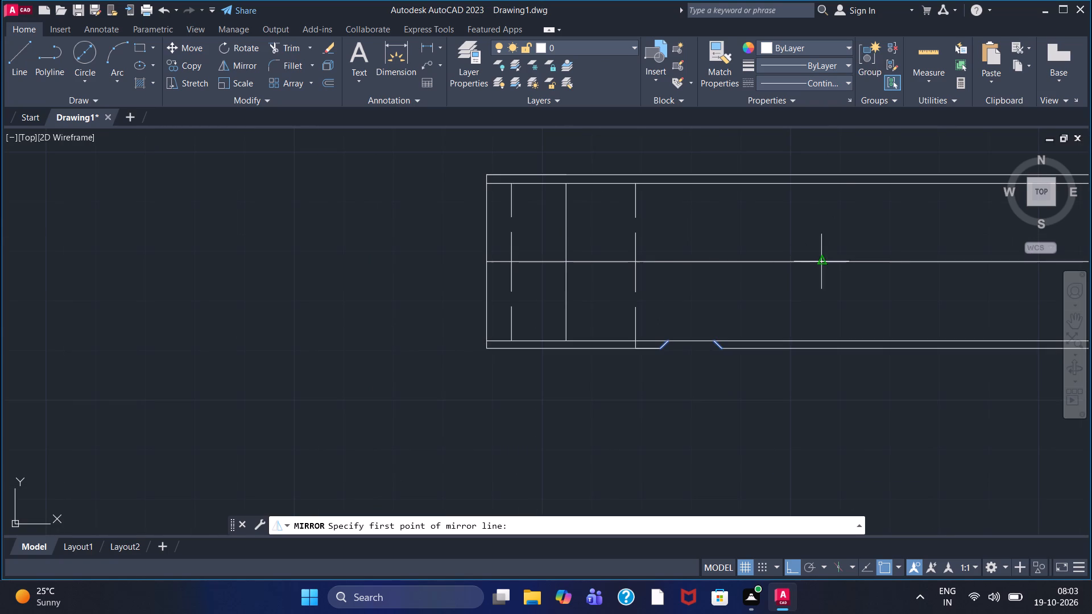
{"action": "left_click", "coordinate": [820, 264]}
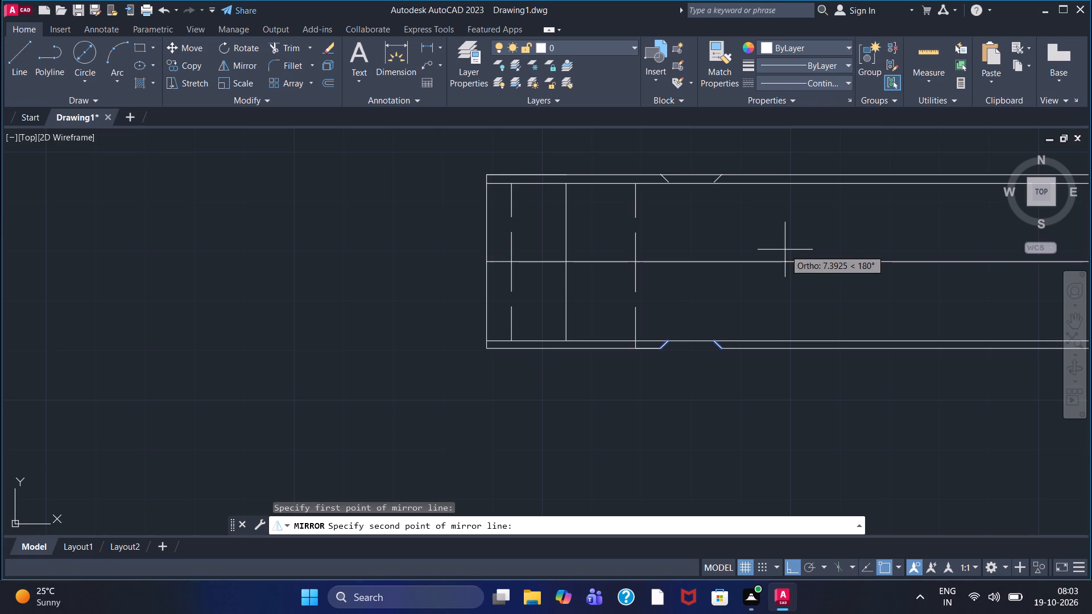
{"action": "left_click", "coordinate": [785, 250]}
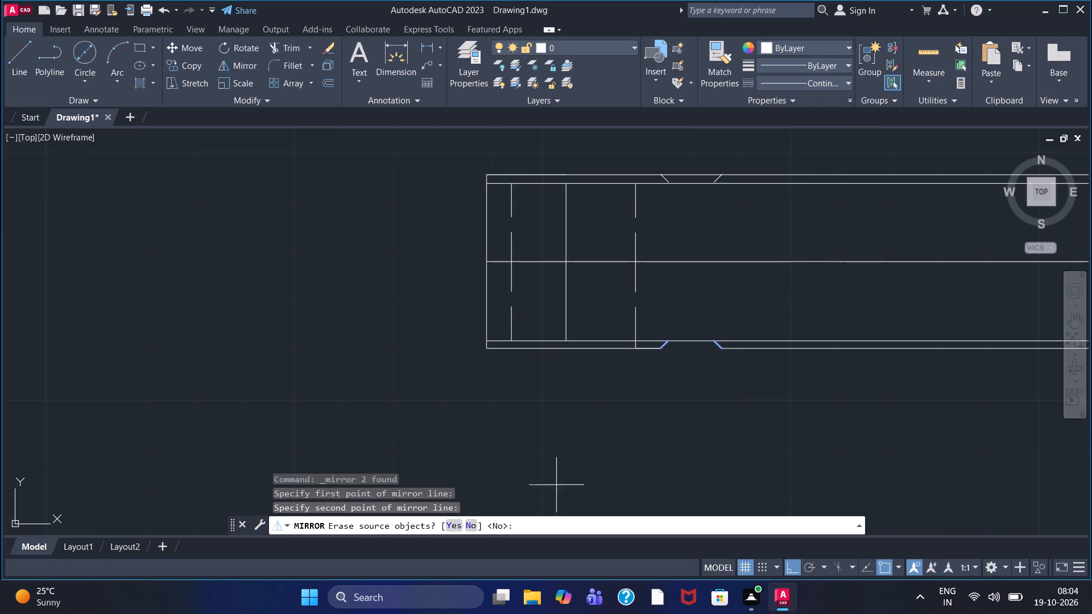
{"action": "left_click", "coordinate": [469, 529]}
{"action": "scroll", "coordinate": [699, 193], "scroll_direction": "up", "scroll_amount": 1}
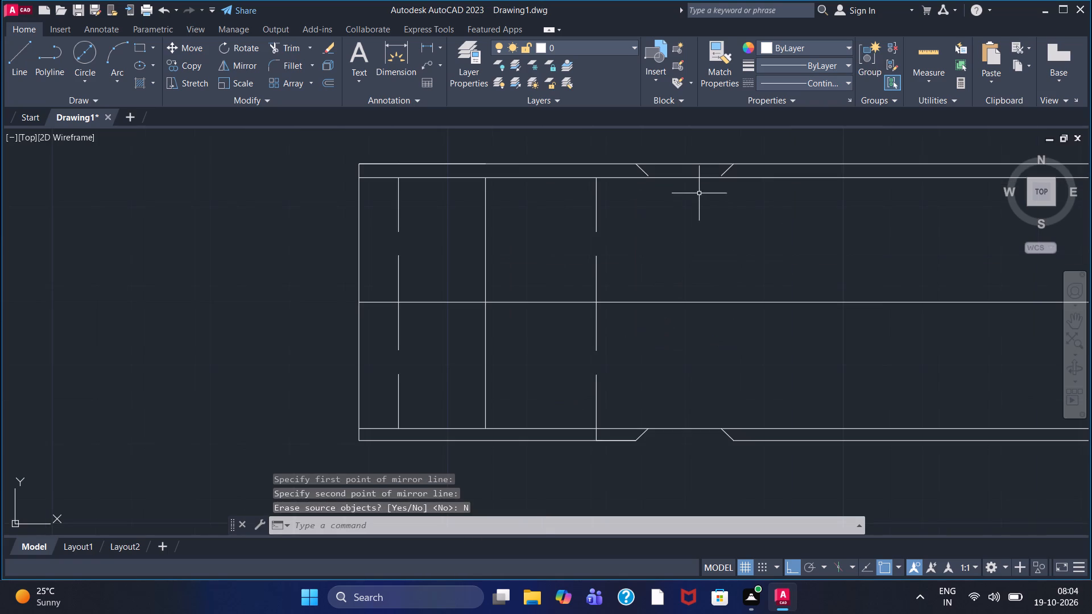
{"action": "scroll", "coordinate": [699, 193], "scroll_direction": "up", "scroll_amount": 1}
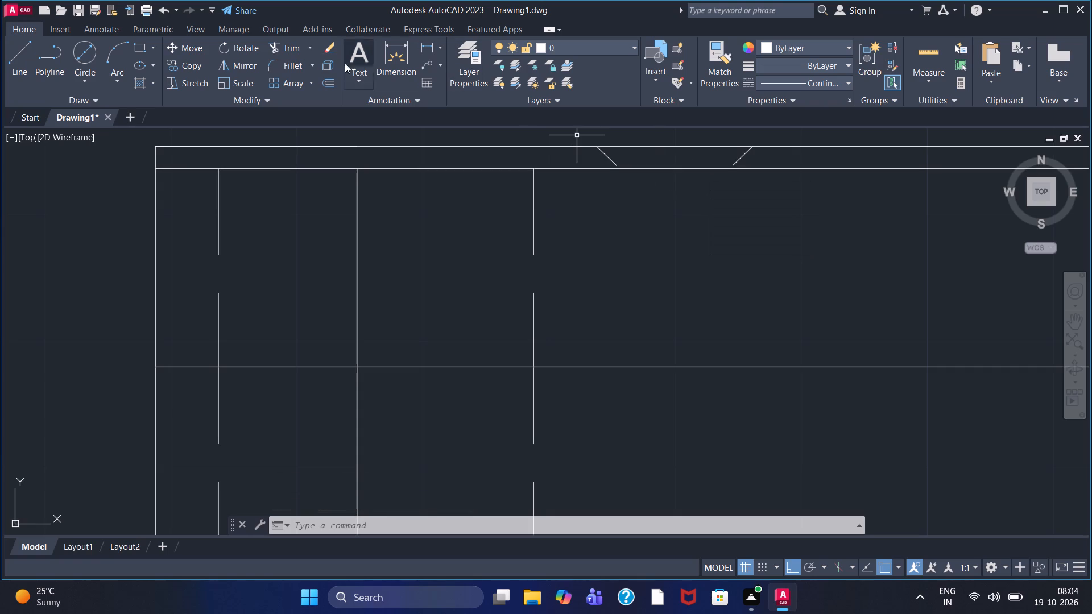
Trim away the rectangle's top edge between the two mirrored notch slants.
{"action": "left_click", "coordinate": [293, 45]}
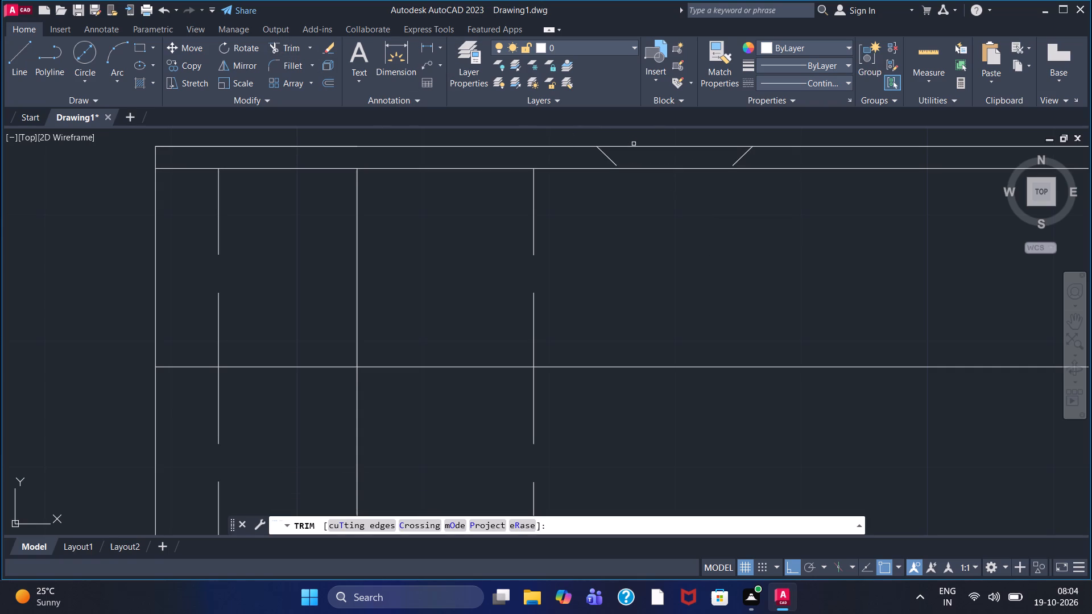
{"action": "left_click", "coordinate": [640, 147]}
Draw a line along the top notch's left slant from its upper end to below the upper offset line, with Ortho off.
{"action": "scroll", "coordinate": [641, 155], "scroll_direction": "up", "scroll_amount": 1}
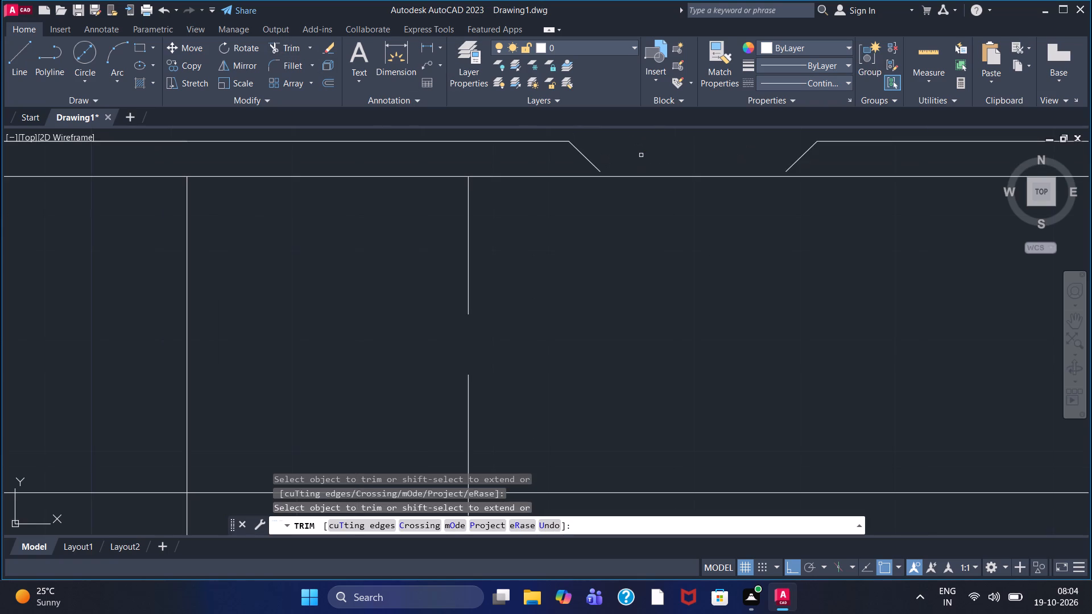
{"action": "scroll", "coordinate": [641, 155], "scroll_direction": "up", "scroll_amount": 1}
{"action": "middle_click_drag", "start_coordinate": [641, 155], "coordinate": [619, 240]}
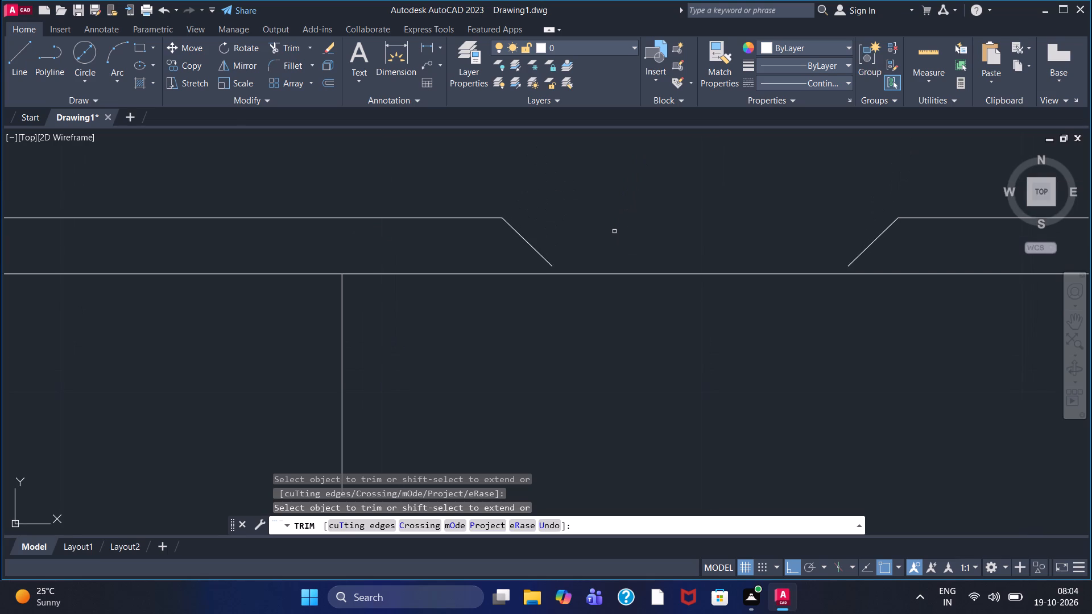
{"action": "left_click", "coordinate": [13, 56]}
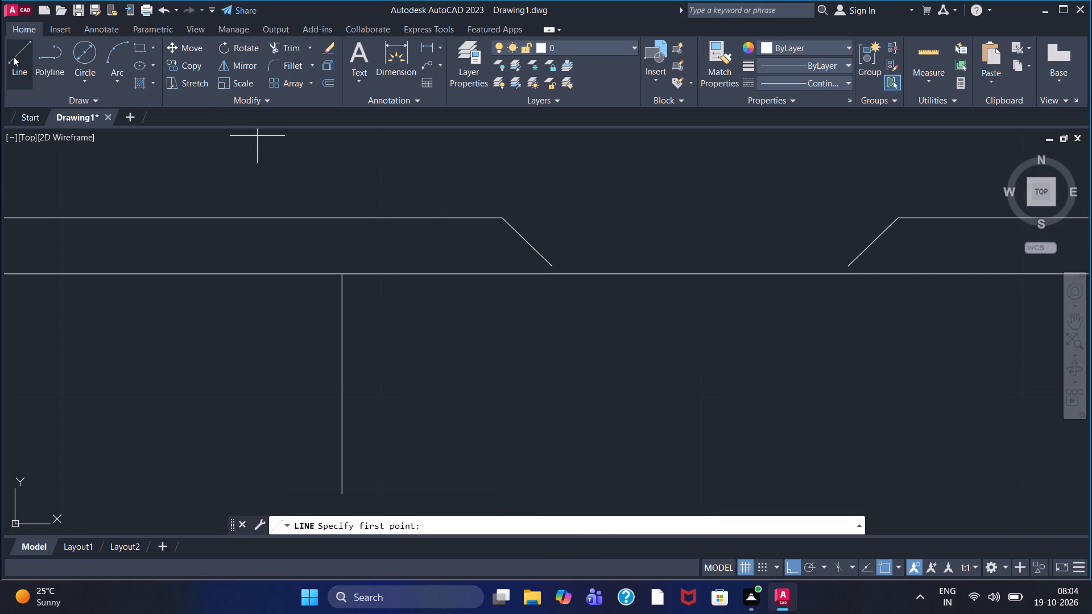
{"action": "left_click", "coordinate": [508, 222]}
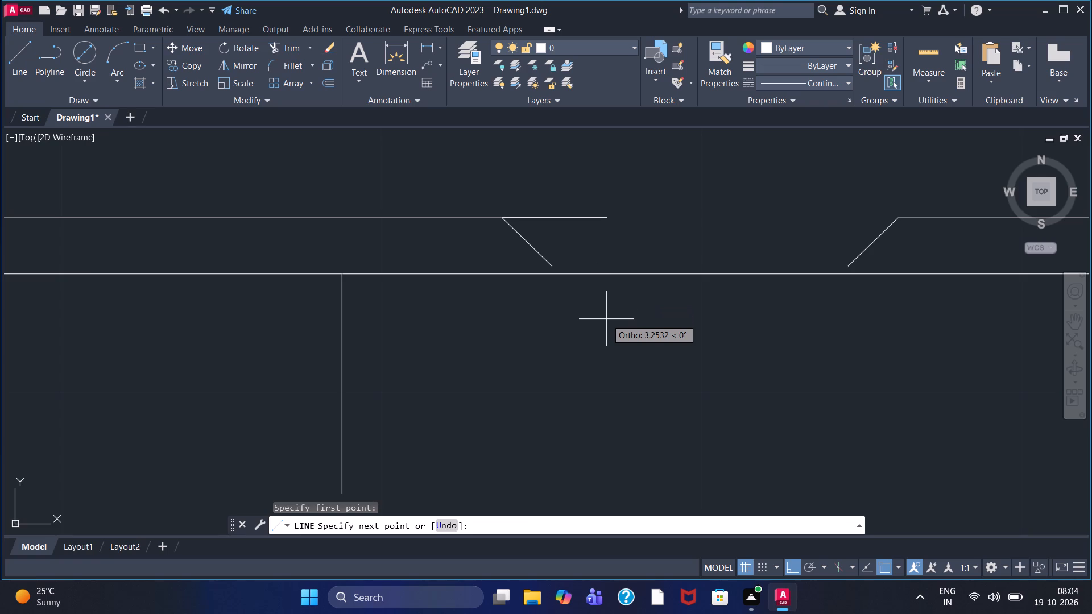
{"action": "key", "text": "F8"}
{"action": "left_click", "coordinate": [630, 341]}
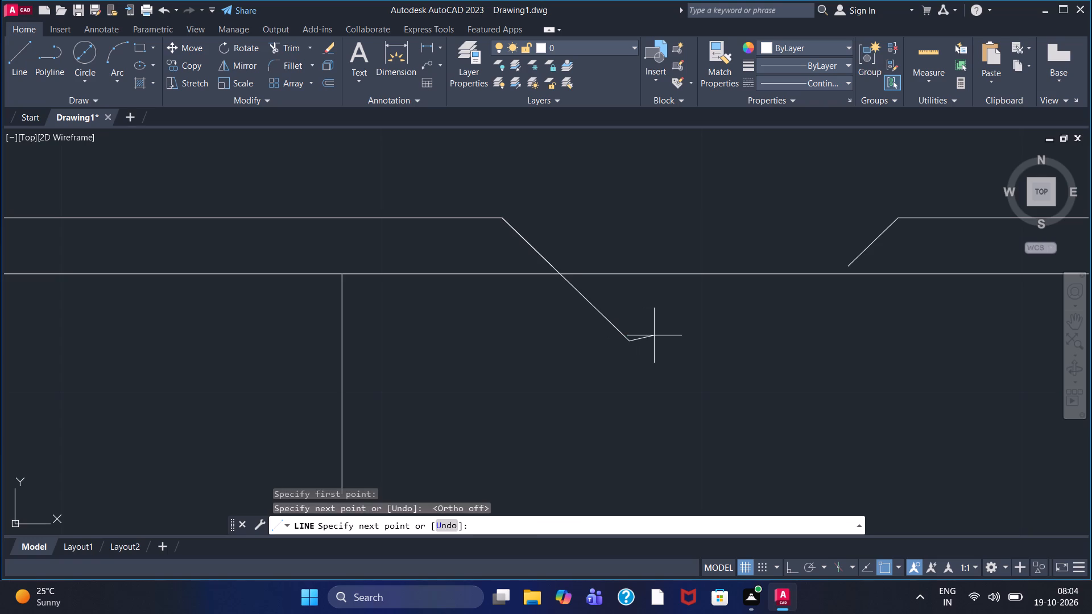
{"action": "right_click", "coordinate": [654, 335]}
{"action": "double_click", "coordinate": [674, 340]}
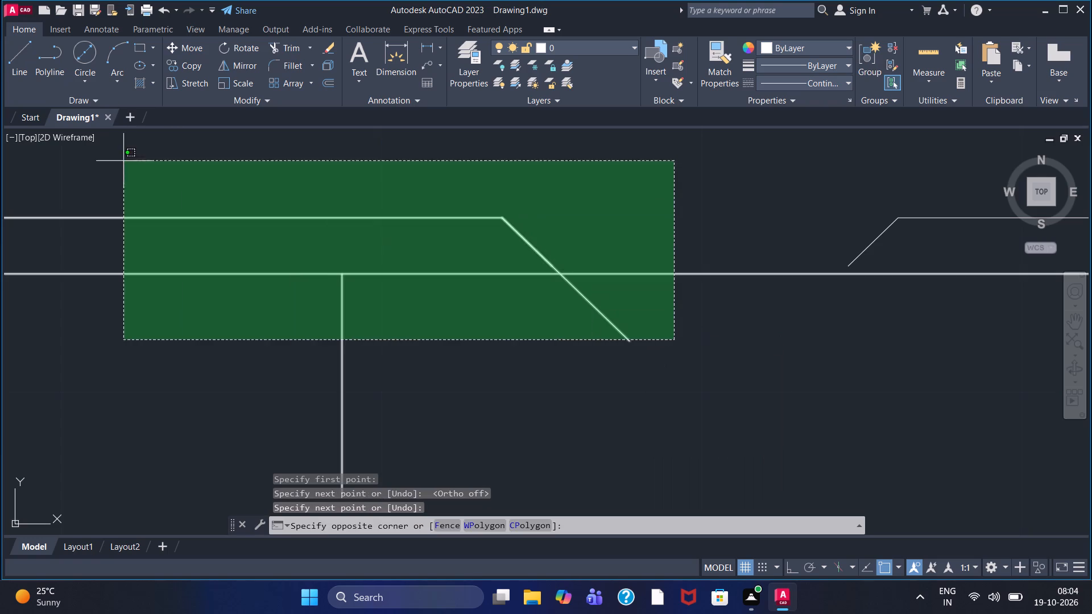
{"action": "key", "text": "Escape"}
Draw a line along the top notch's right slant from its upper end to below the upper offset line.
{"action": "left_click", "coordinate": [23, 64]}
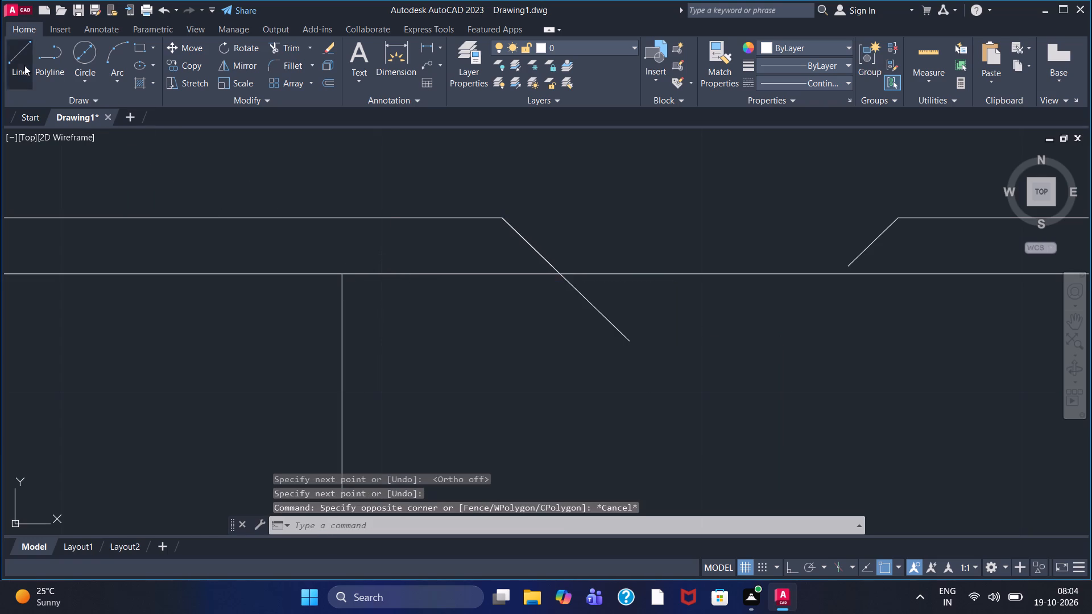
{"action": "left_click", "coordinate": [907, 213]}
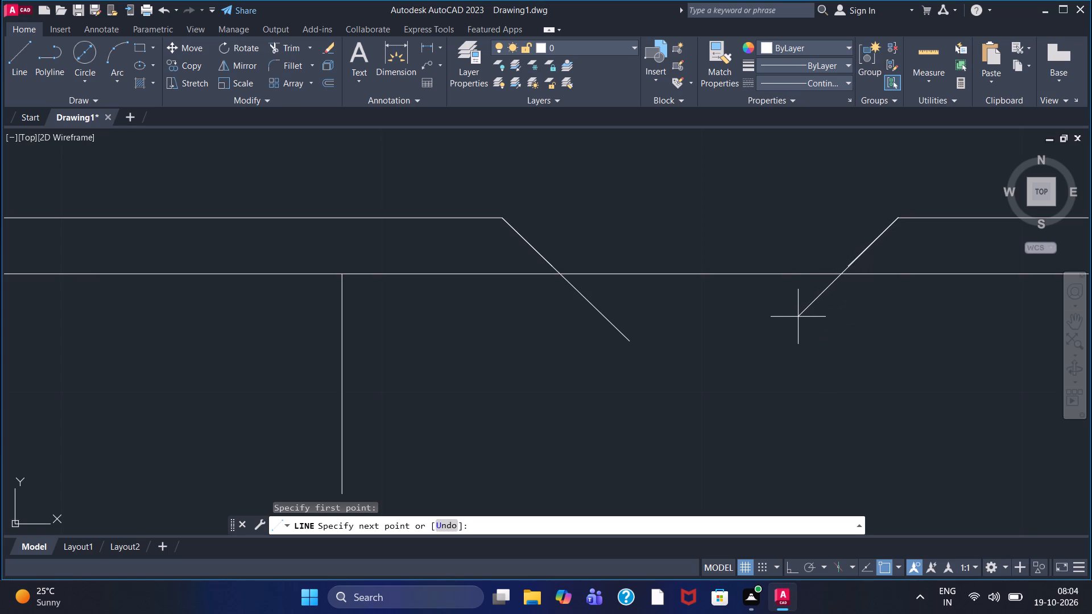
{"action": "left_click", "coordinate": [798, 314]}
{"action": "right_click", "coordinate": [798, 314]}
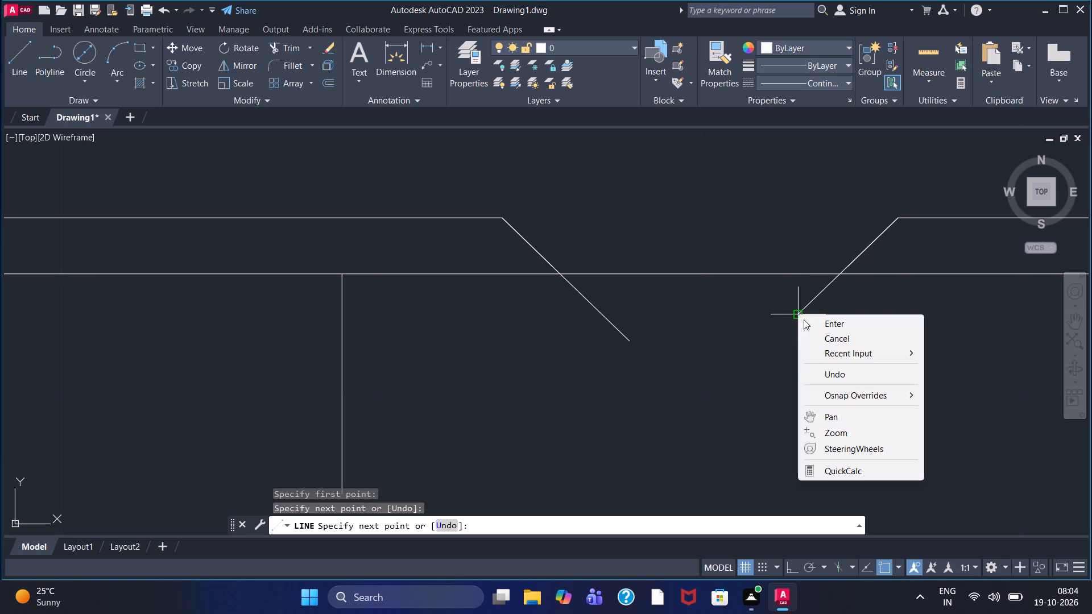
{"action": "double_click", "coordinate": [812, 325]}
{"action": "right_click", "coordinate": [783, 401]}
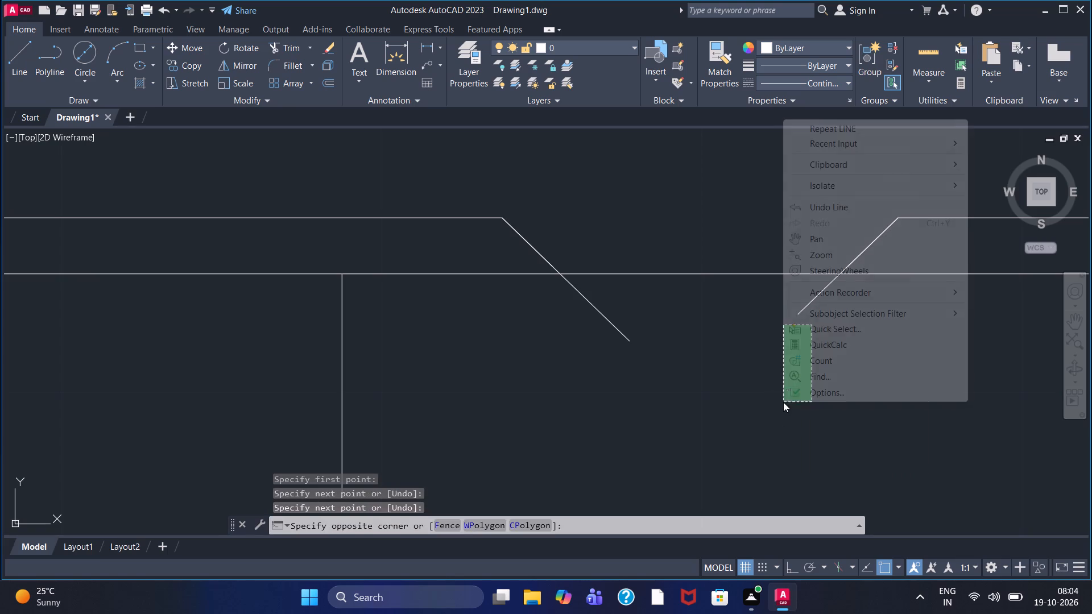
{"action": "double_click", "coordinate": [705, 393]}
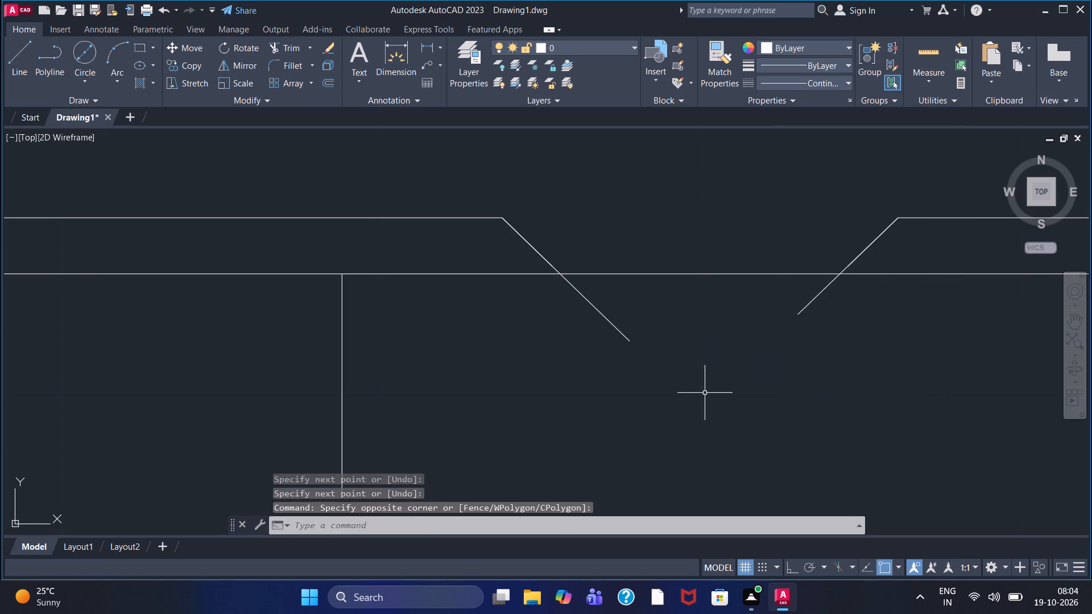
Trim both top notch slants where they extend below the upper offset line.
{"action": "left_click", "coordinate": [286, 53]}
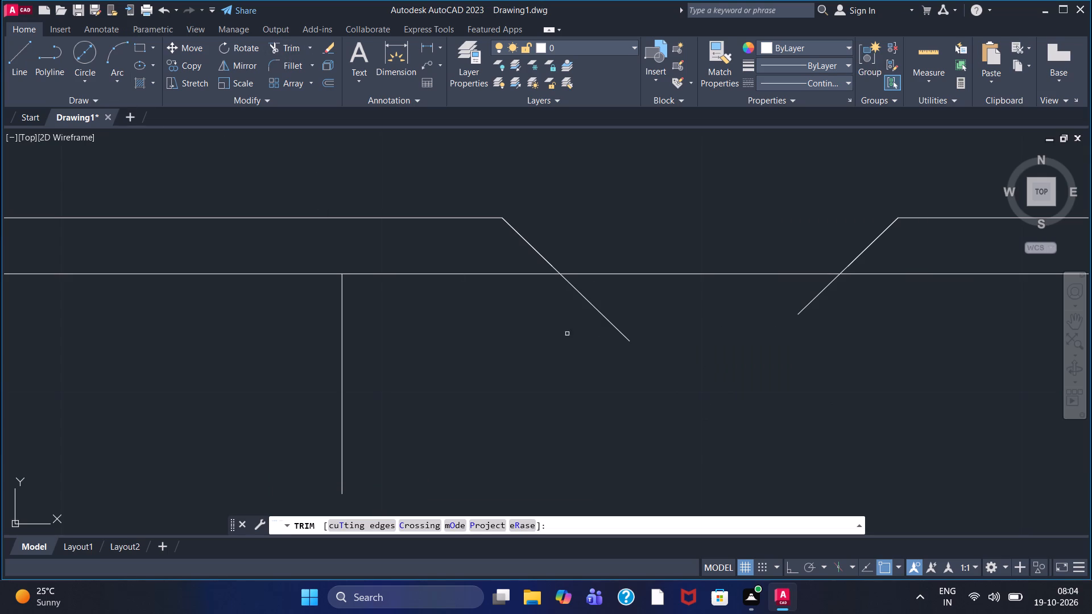
{"action": "left_click", "coordinate": [591, 301]}
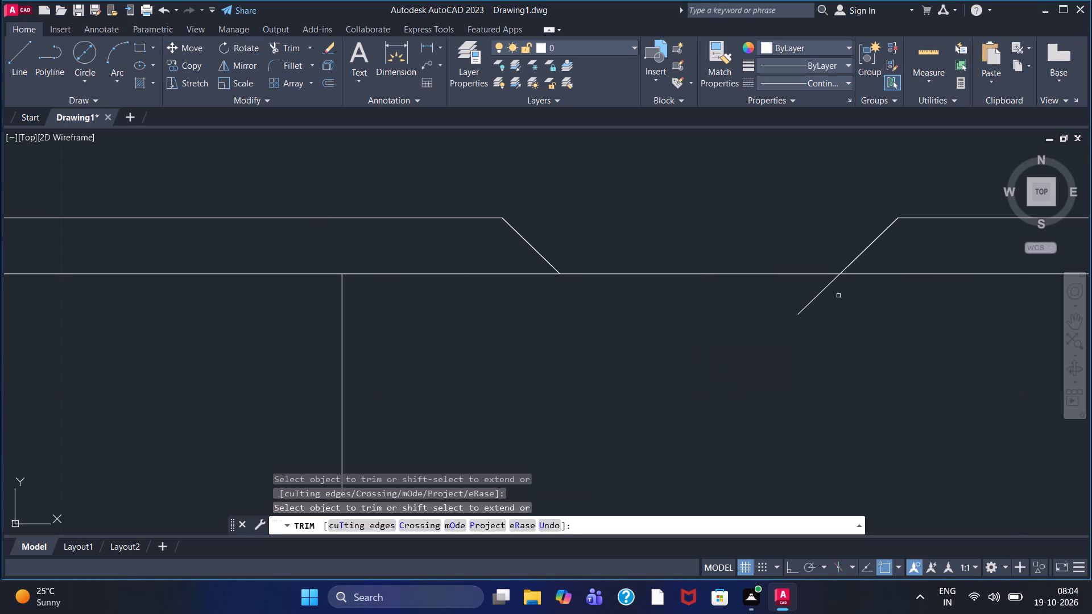
{"action": "double_click", "coordinate": [830, 287]}
Trim the horizontal centre line's overhang beyond the rectangle's right edge.
{"action": "scroll", "coordinate": [807, 313], "scroll_direction": "down", "scroll_amount": 1}
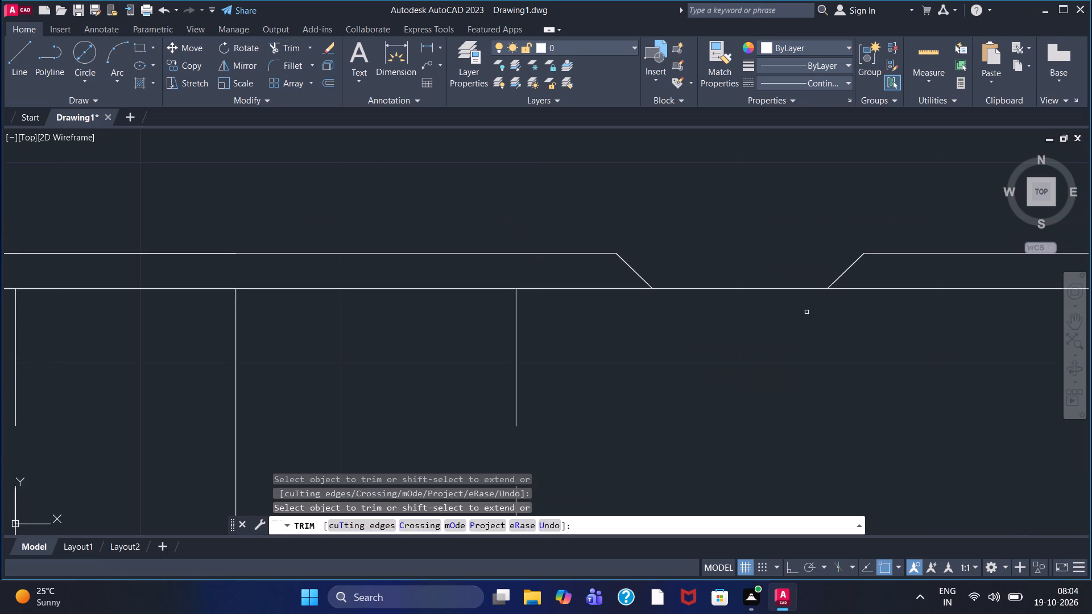
{"action": "scroll", "coordinate": [837, 334], "scroll_direction": "down", "scroll_amount": 2}
{"action": "scroll", "coordinate": [878, 366], "scroll_direction": "down", "scroll_amount": 1}
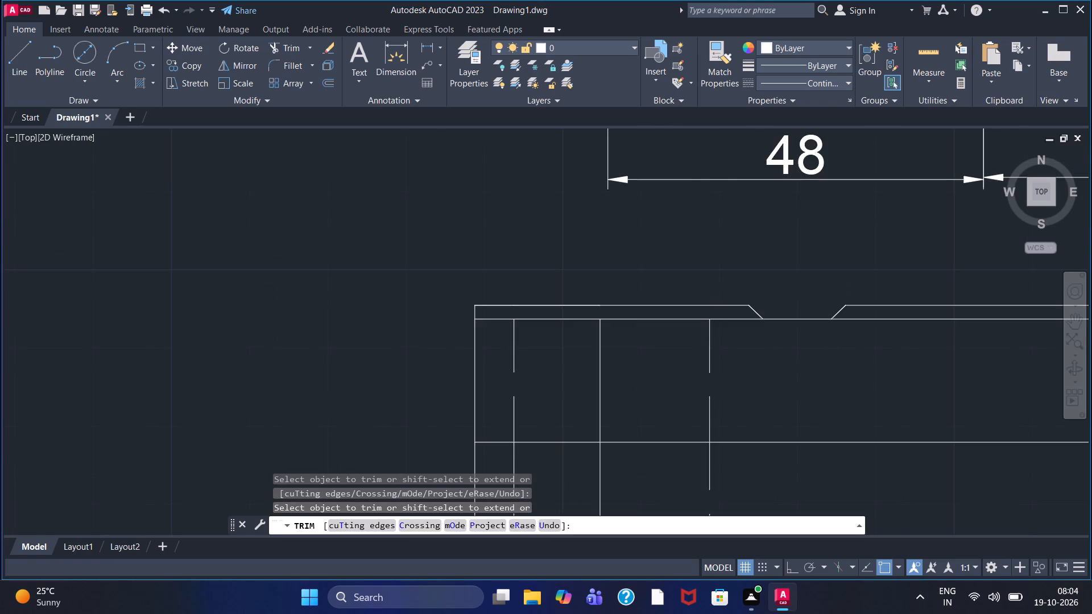
{"action": "middle_click_drag", "start_coordinate": [878, 366], "coordinate": [675, 368]}
{"action": "scroll", "coordinate": [688, 374], "scroll_direction": "down", "scroll_amount": 1}
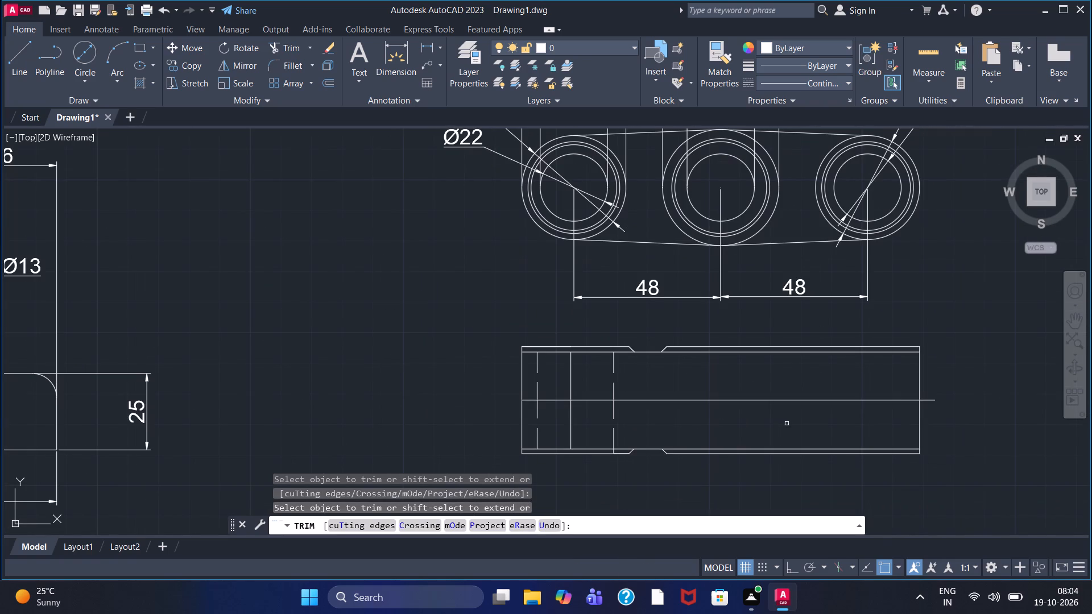
{"action": "left_click", "coordinate": [931, 399]}
With linetype ACAD_ISO02W100 and Ortho on, draw from the top-right corner 5 left, down past the bottom edge, 22 left, and up past the top edge.
{"action": "double_click", "coordinate": [833, 83]}
{"action": "left_click", "coordinate": [807, 77]}
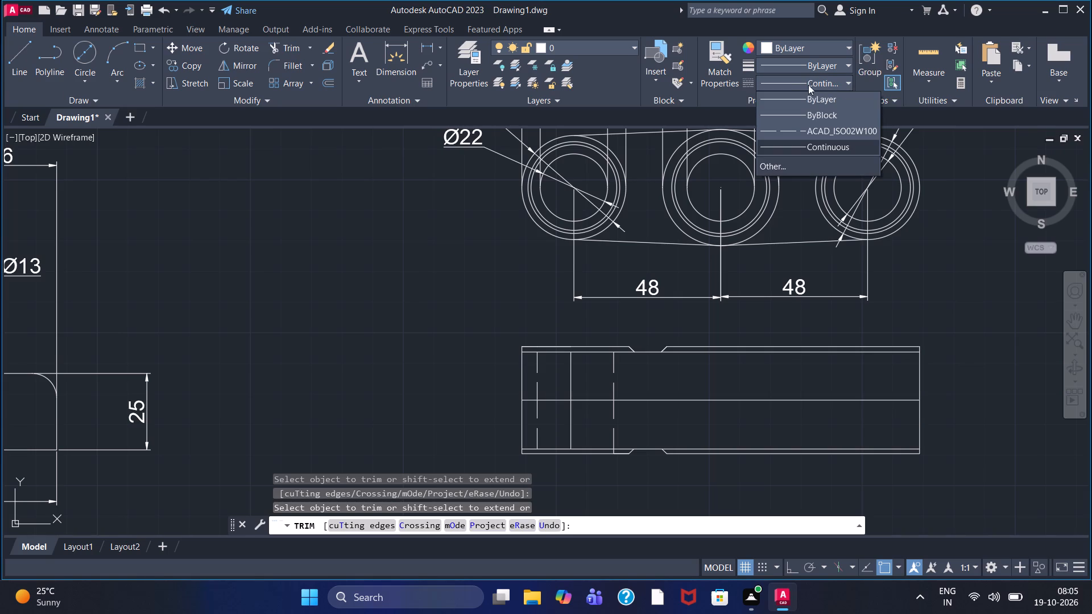
{"action": "left_click", "coordinate": [808, 132]}
{"action": "double_click", "coordinate": [14, 67]}
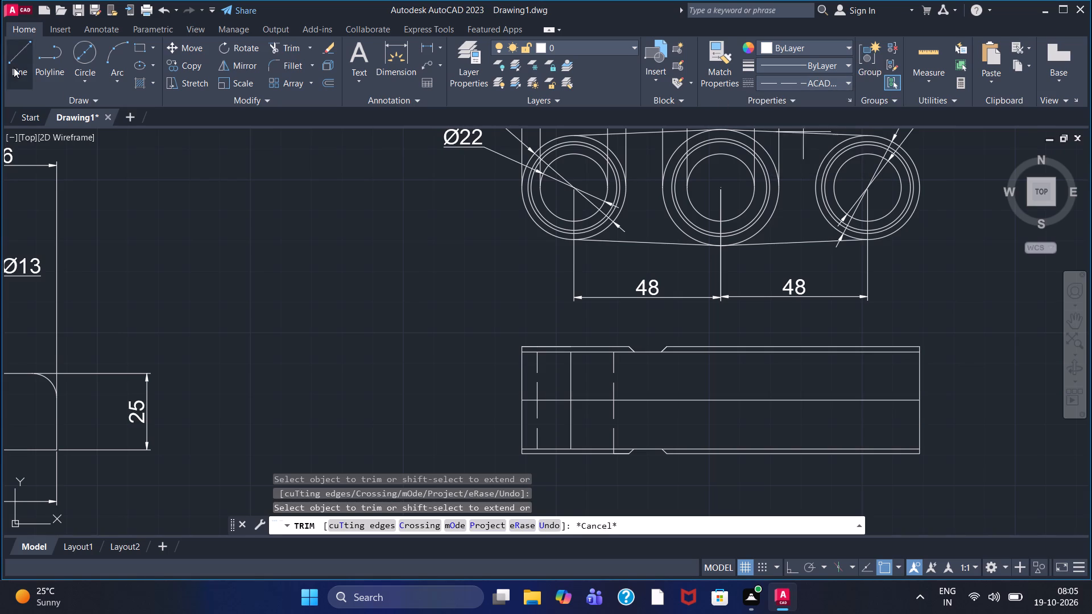
{"action": "left_click", "coordinate": [920, 348]}
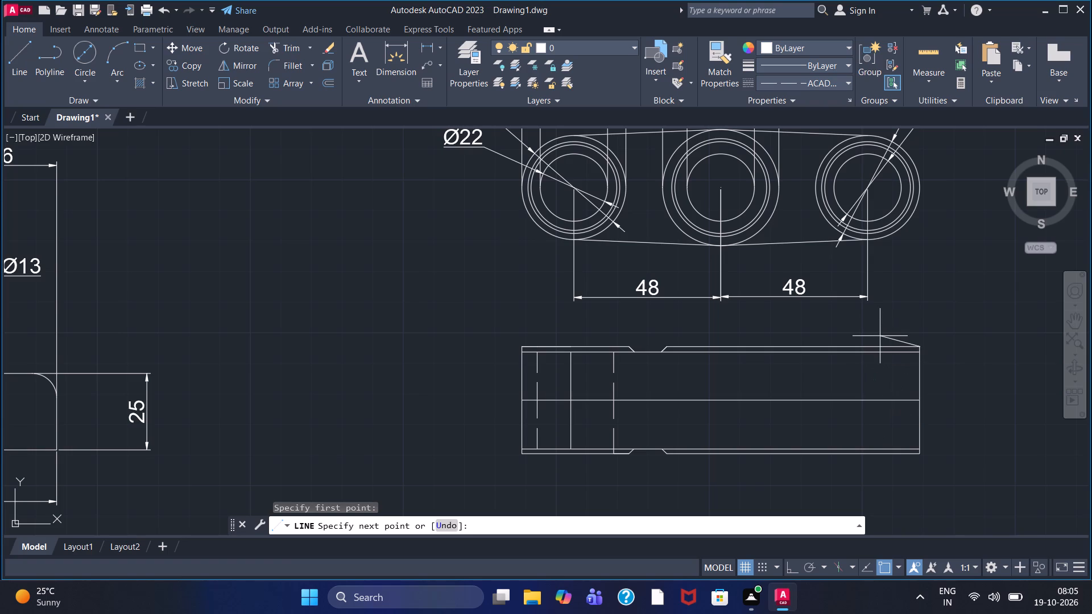
{"action": "key", "text": "F8"}
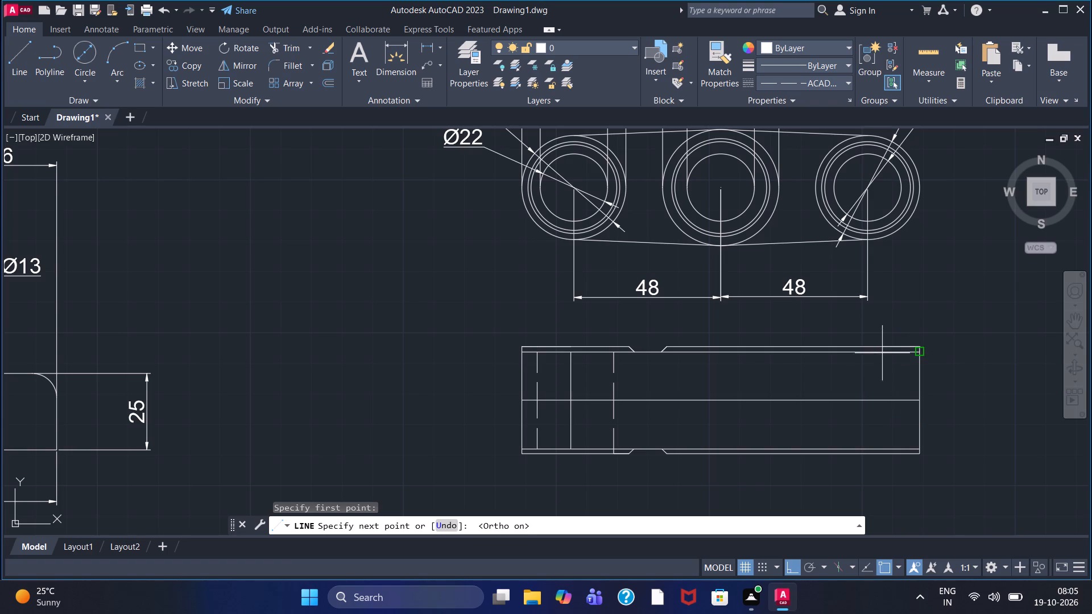
{"action": "key", "text": "5"}
{"action": "key", "text": "Return"}
{"action": "left_click", "coordinate": [898, 478]}
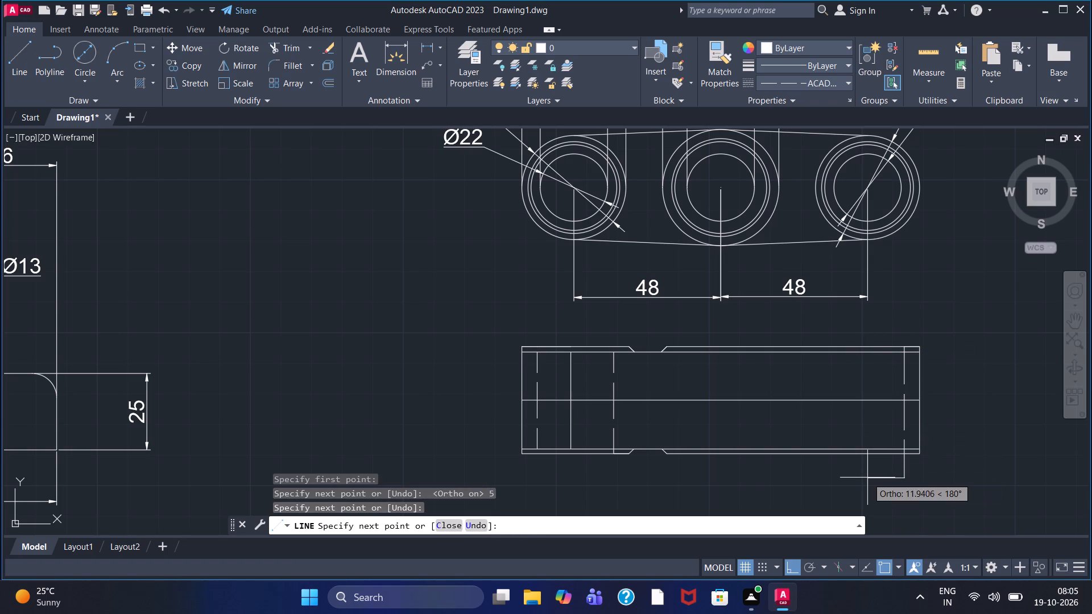
{"action": "type", "text": "22"}
{"action": "key", "text": "Return"}
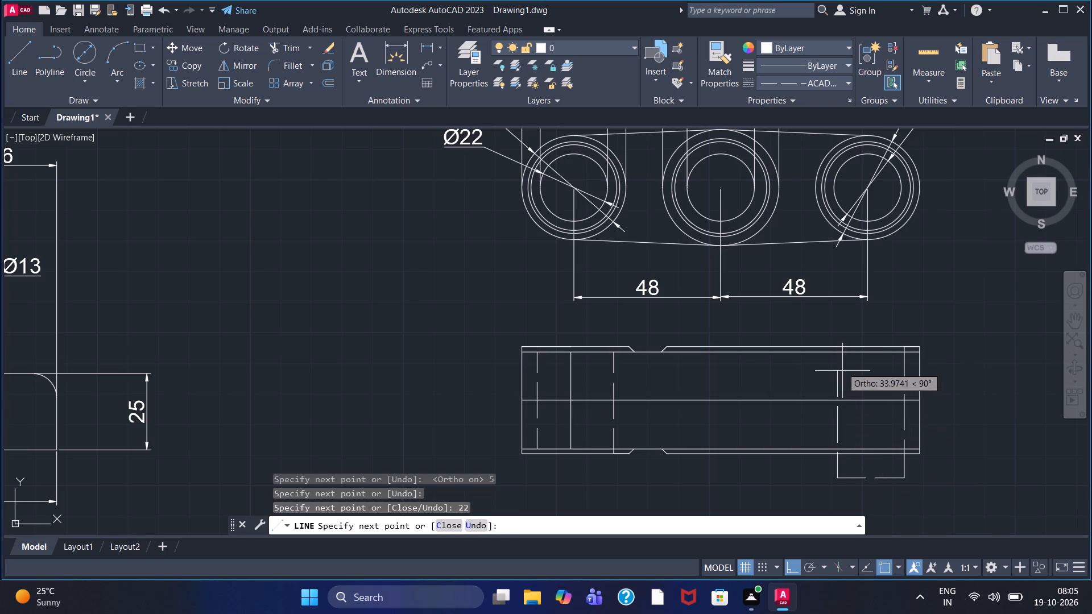
{"action": "left_click", "coordinate": [837, 325]}
{"action": "right_click", "coordinate": [837, 325]}
{"action": "left_click", "coordinate": [851, 329]}
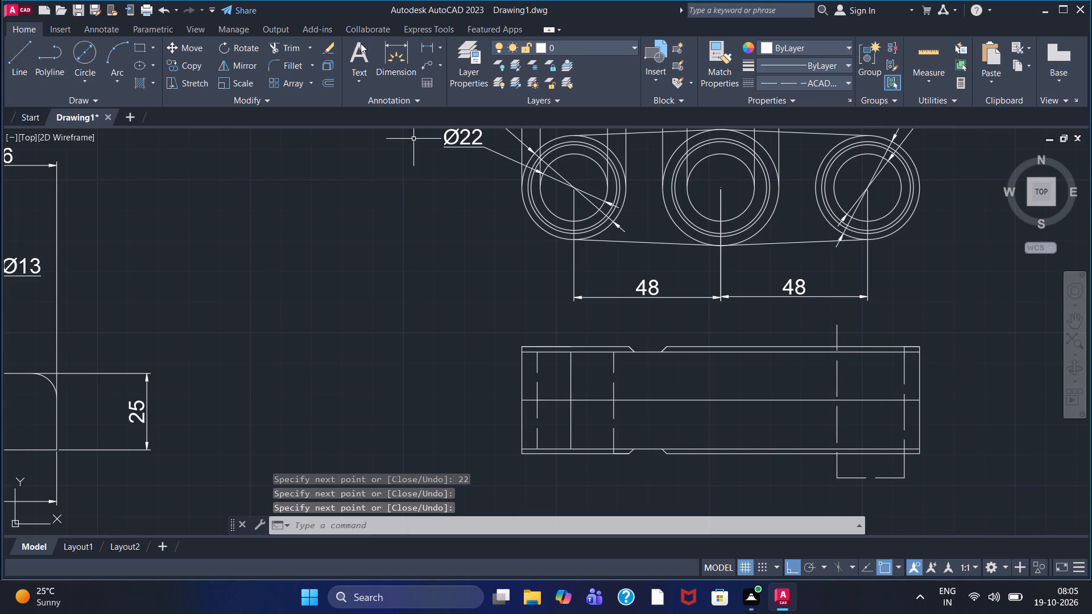
With Continuous linetype, draw from the right dashed line's intersection with the top edge 11 left, then down past the bottom edge.
{"action": "left_click", "coordinate": [808, 83]}
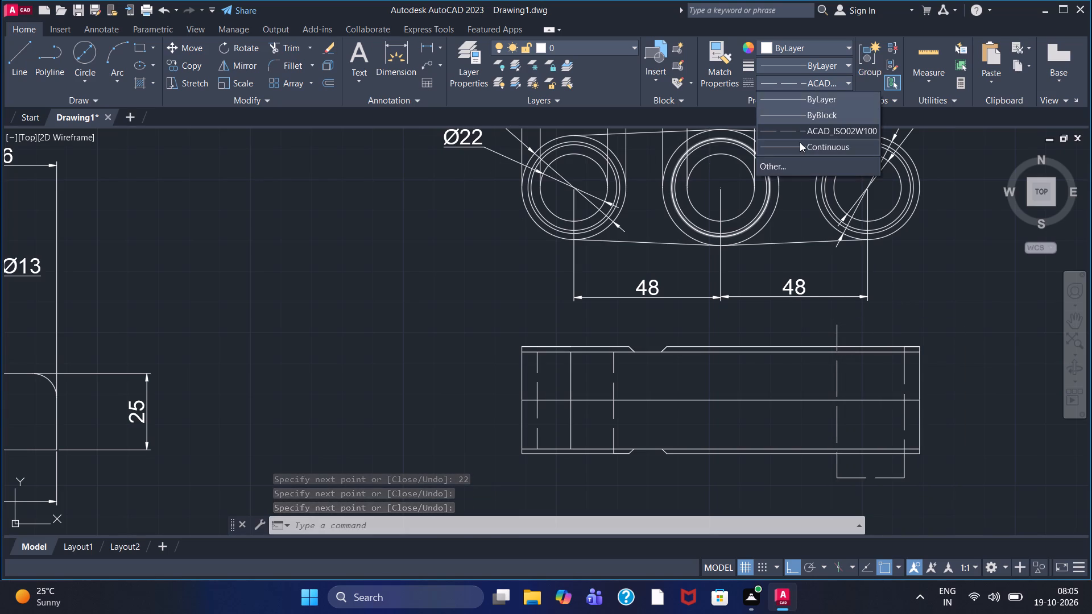
{"action": "left_click", "coordinate": [800, 142]}
{"action": "left_click", "coordinate": [6, 69]}
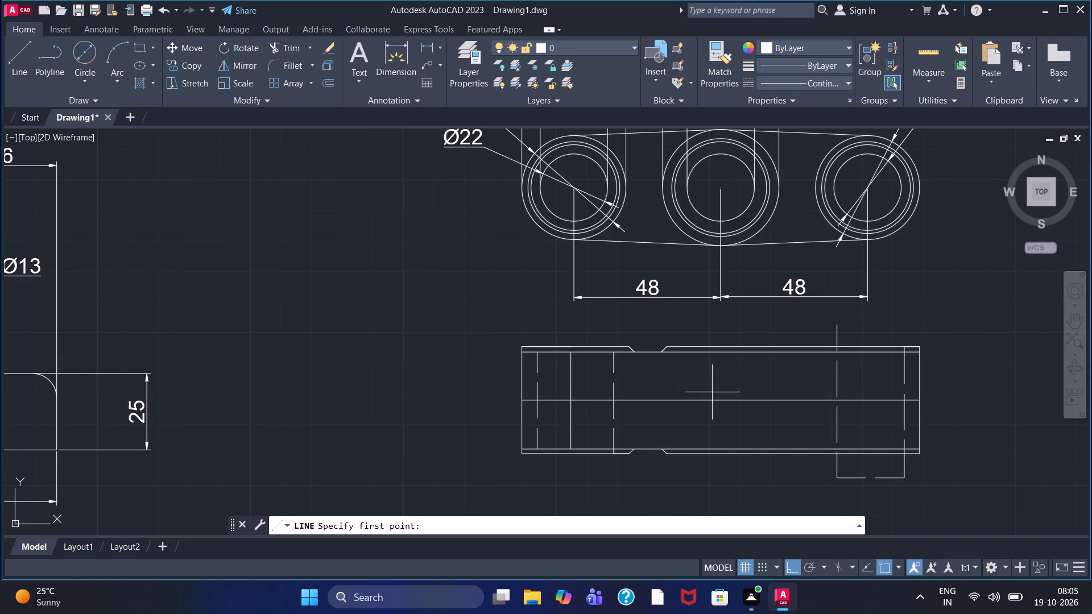
{"action": "left_click", "coordinate": [901, 350]}
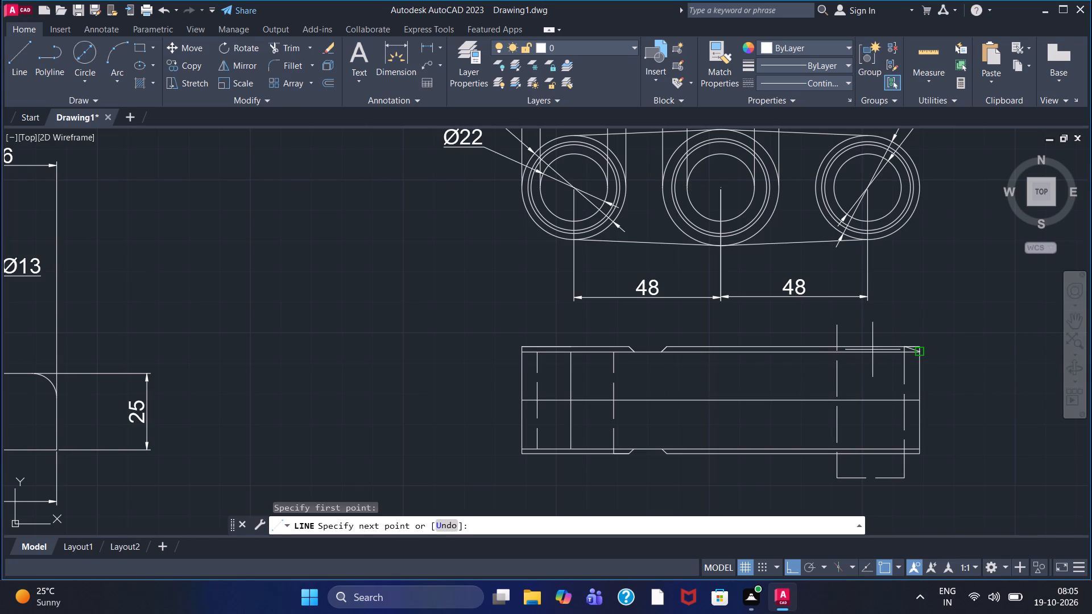
{"action": "type", "text": "11"}
{"action": "key", "text": "Return"}
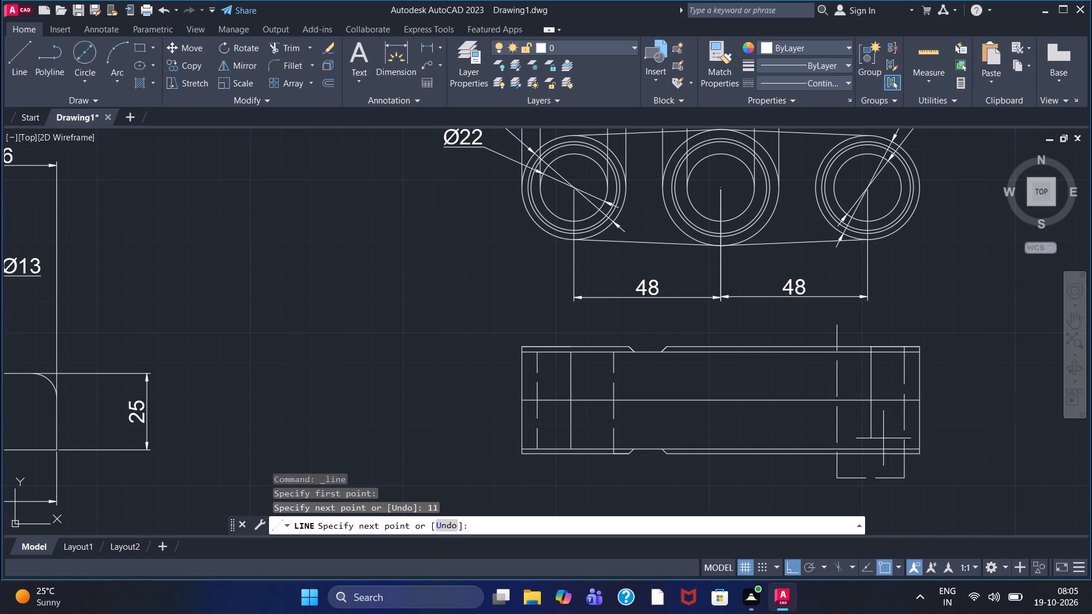
{"action": "left_click", "coordinate": [871, 493]}
{"action": "right_click", "coordinate": [871, 493]}
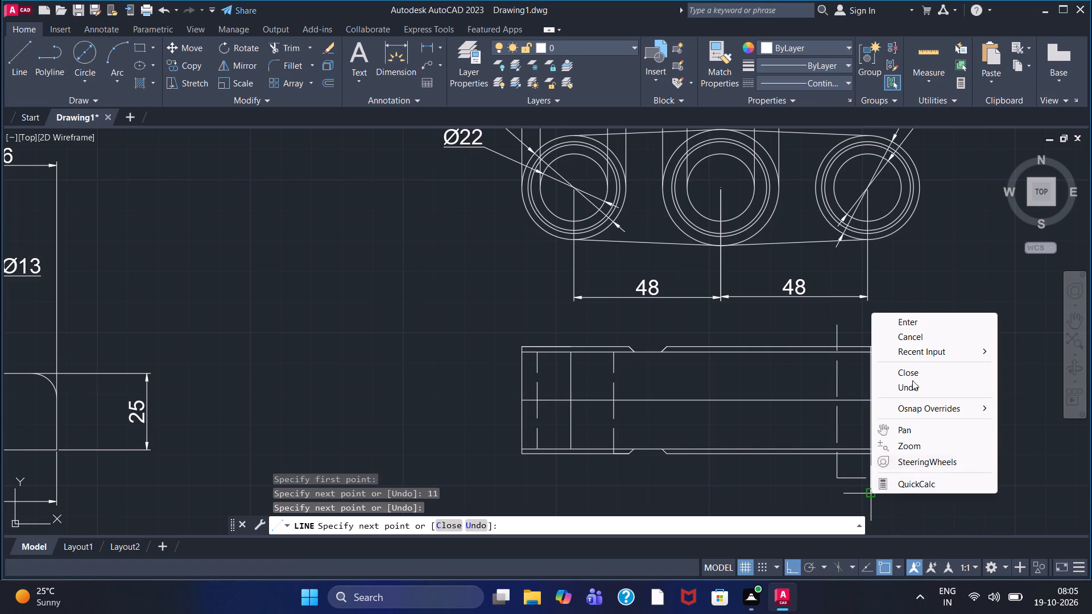
{"action": "double_click", "coordinate": [909, 323]}
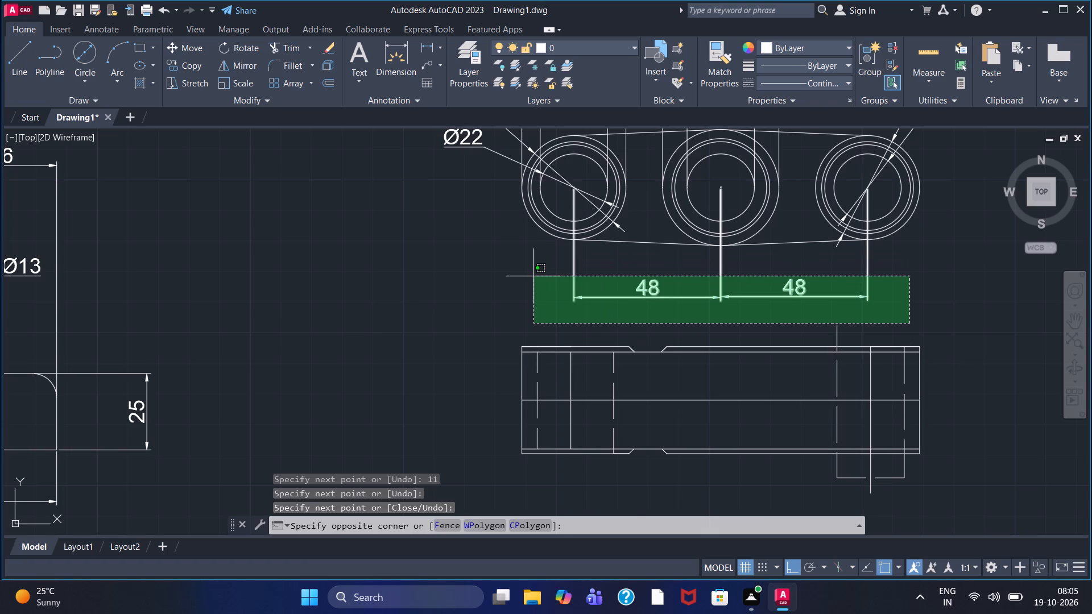
{"action": "key", "text": "Escape"}
Trim the right-hand hole's dashed lines, connecting line and centre line where they extend beyond the rectangle's top and bottom edges.
{"action": "middle_click_drag", "start_coordinate": [512, 326], "coordinate": [471, 291]}
{"action": "left_click", "coordinate": [282, 45]}
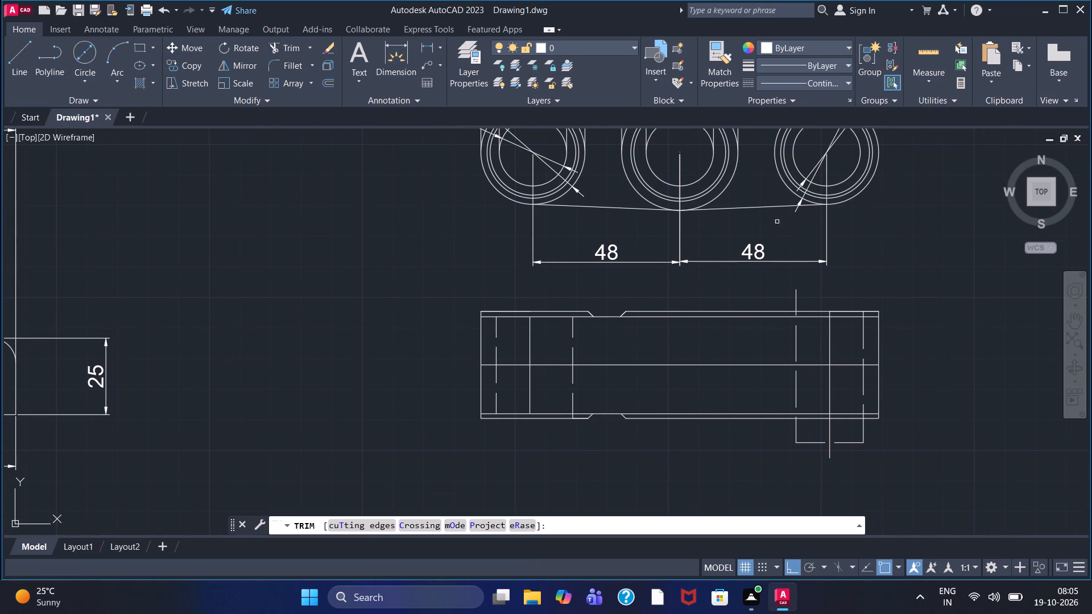
{"action": "left_click", "coordinate": [796, 291]}
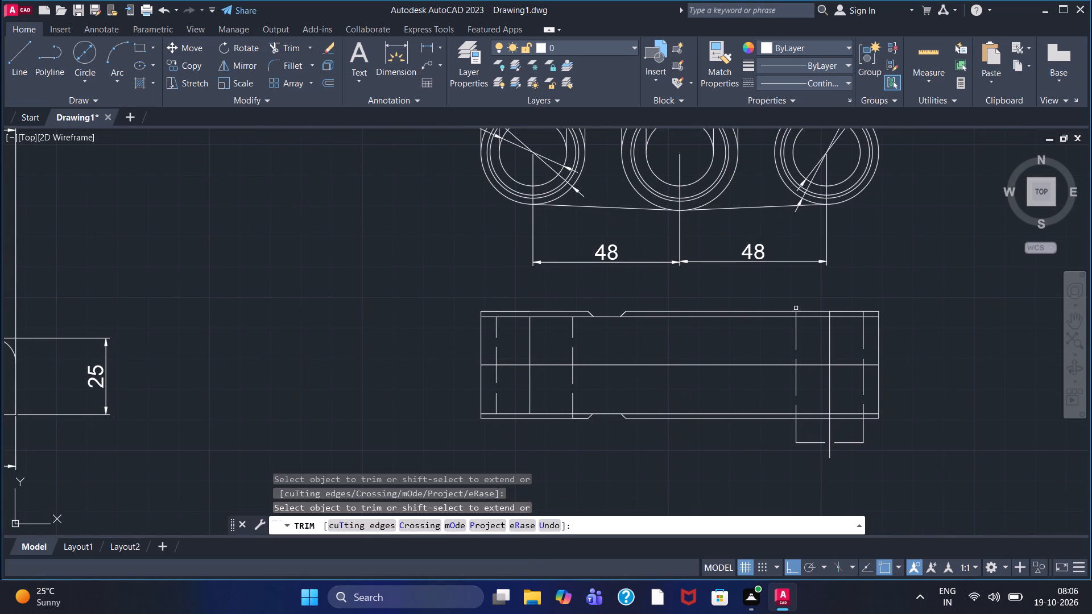
{"action": "left_click", "coordinate": [812, 443]}
{"action": "left_click", "coordinate": [830, 436]}
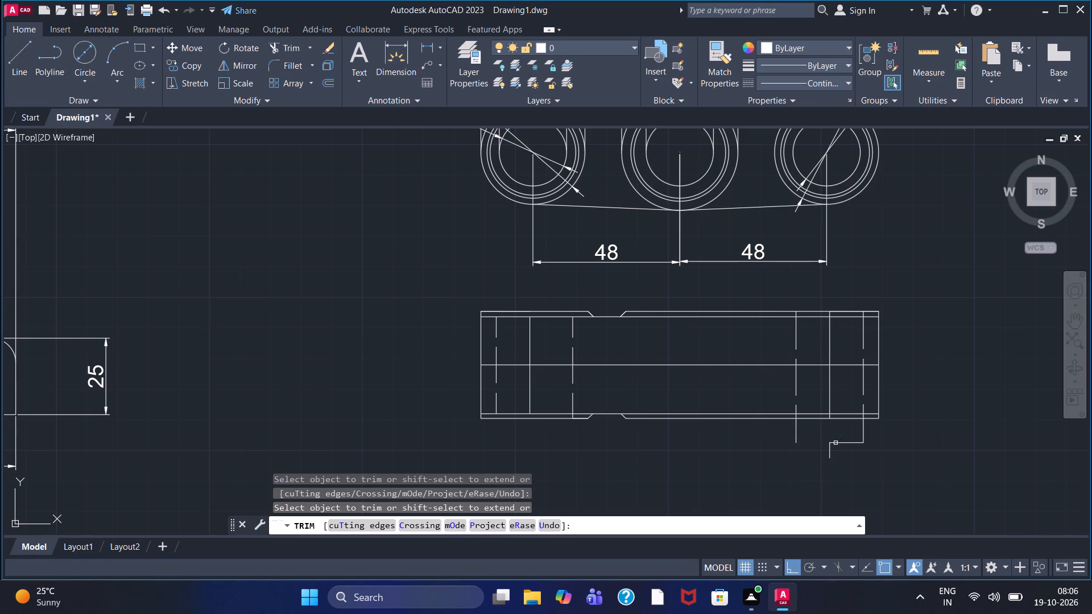
{"action": "left_click", "coordinate": [837, 443]}
{"action": "left_click", "coordinate": [832, 450]}
{"action": "left_click", "coordinate": [863, 433]}
{"action": "left_click", "coordinate": [796, 437]}
{"action": "scroll", "coordinate": [611, 416], "scroll_direction": "up", "scroll_amount": 3}
{"action": "scroll", "coordinate": [604, 392], "scroll_direction": "down", "scroll_amount": 2}
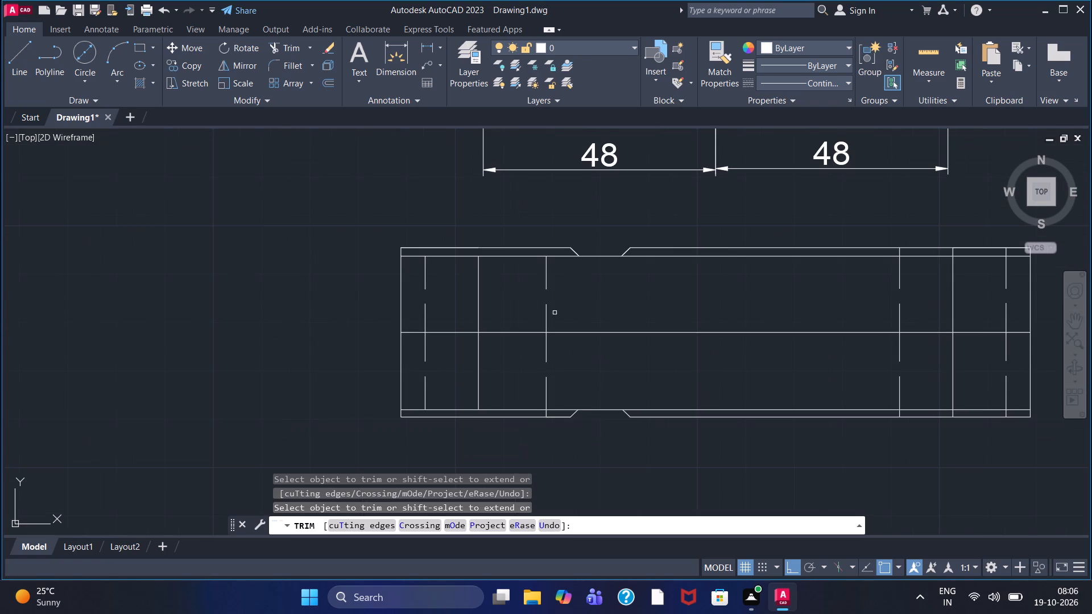
{"action": "key", "text": "Escape"}
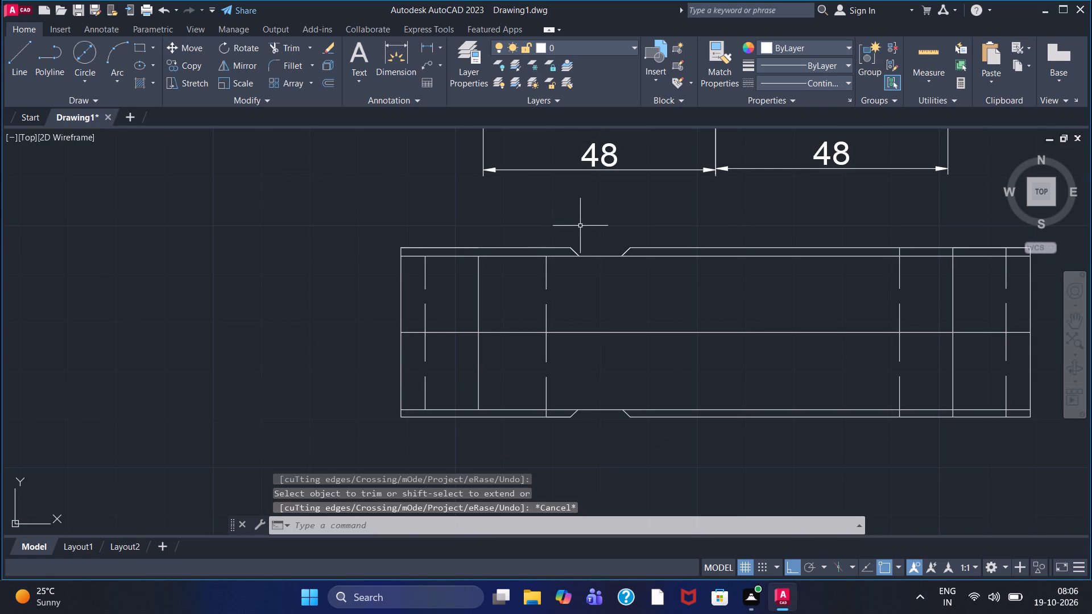
Draw a vertical centre line from the midpoint of the upper offset line straight down past the rectangle's bottom edge.
{"action": "left_click", "coordinate": [16, 57]}
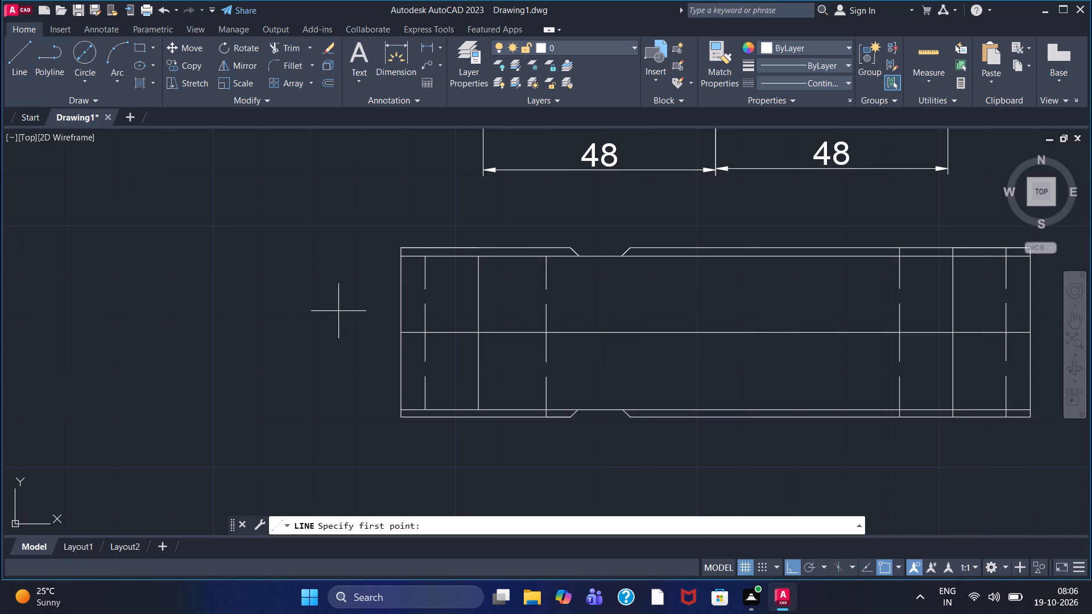
{"action": "left_click", "coordinate": [715, 256]}
{"action": "left_click", "coordinate": [702, 456]}
{"action": "right_click", "coordinate": [700, 458]}
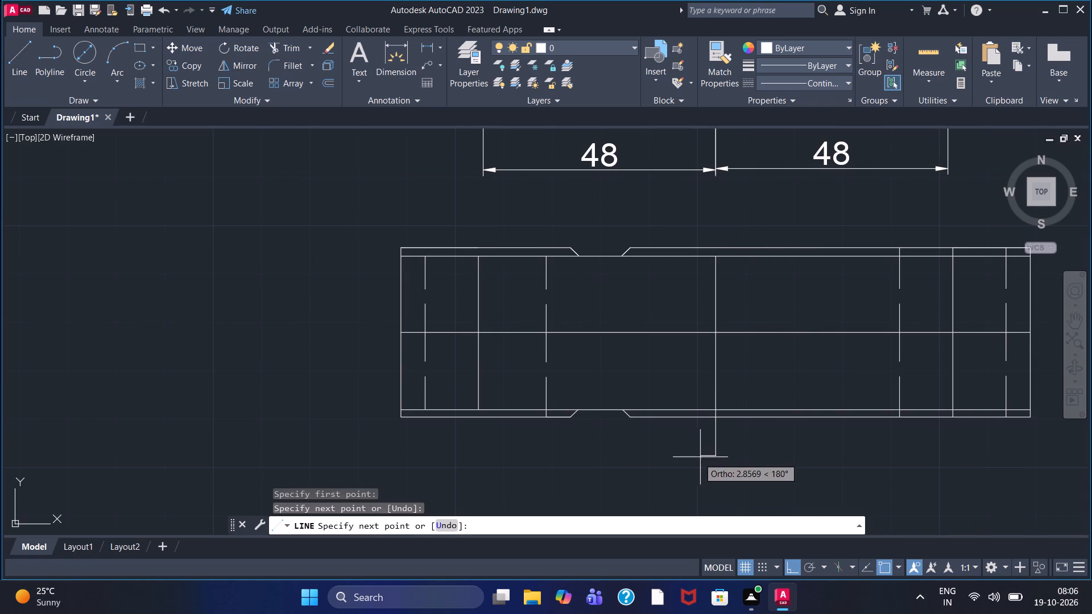
{"action": "left_click", "coordinate": [730, 302]}
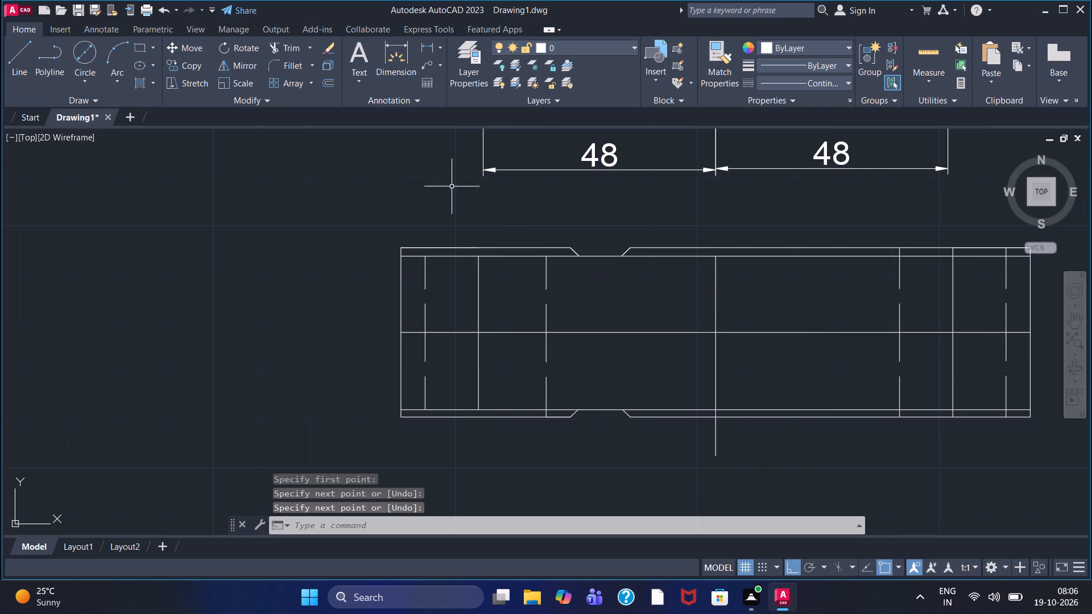
Mirror the two top notch slants about the rectangle's vertical centre line, keeping the source objects.
{"action": "scroll", "coordinate": [552, 244], "scroll_direction": "up", "scroll_amount": 1}
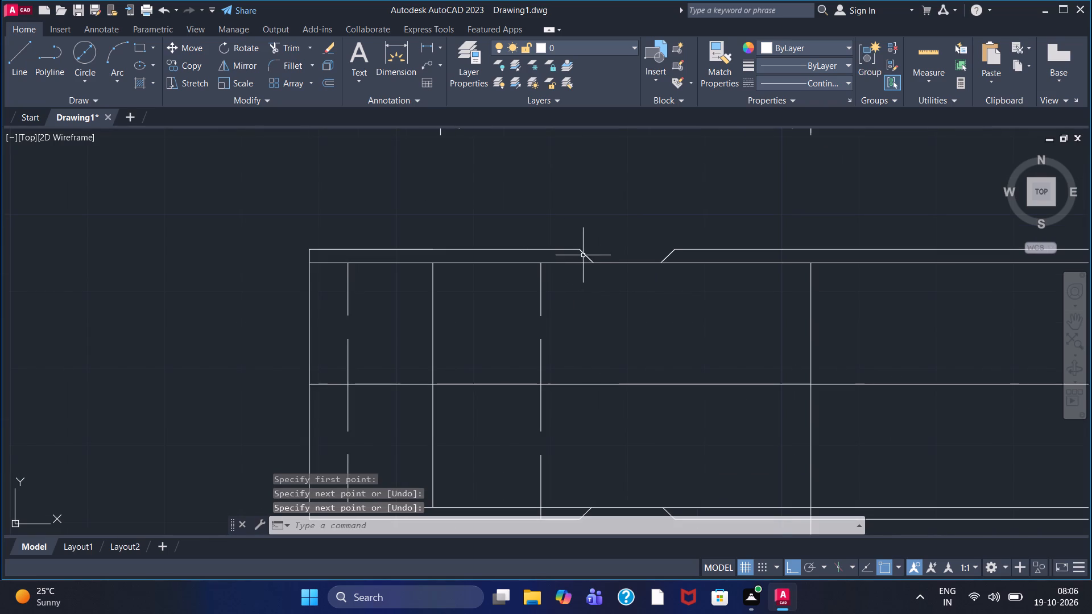
{"action": "left_click", "coordinate": [584, 255]}
{"action": "left_click", "coordinate": [667, 256]}
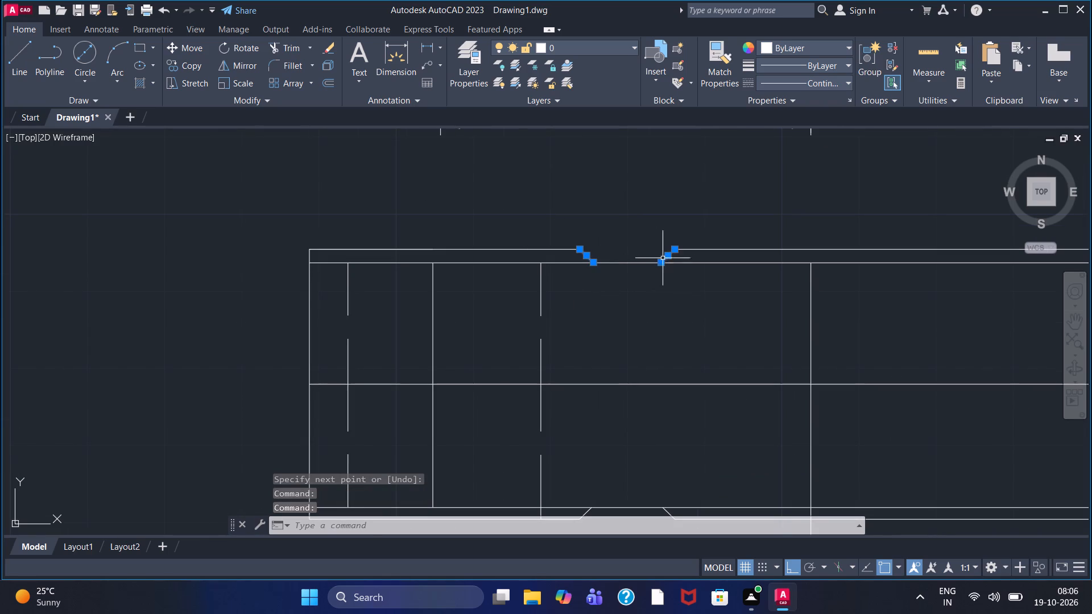
{"action": "scroll", "coordinate": [722, 340], "scroll_direction": "down", "scroll_amount": 2}
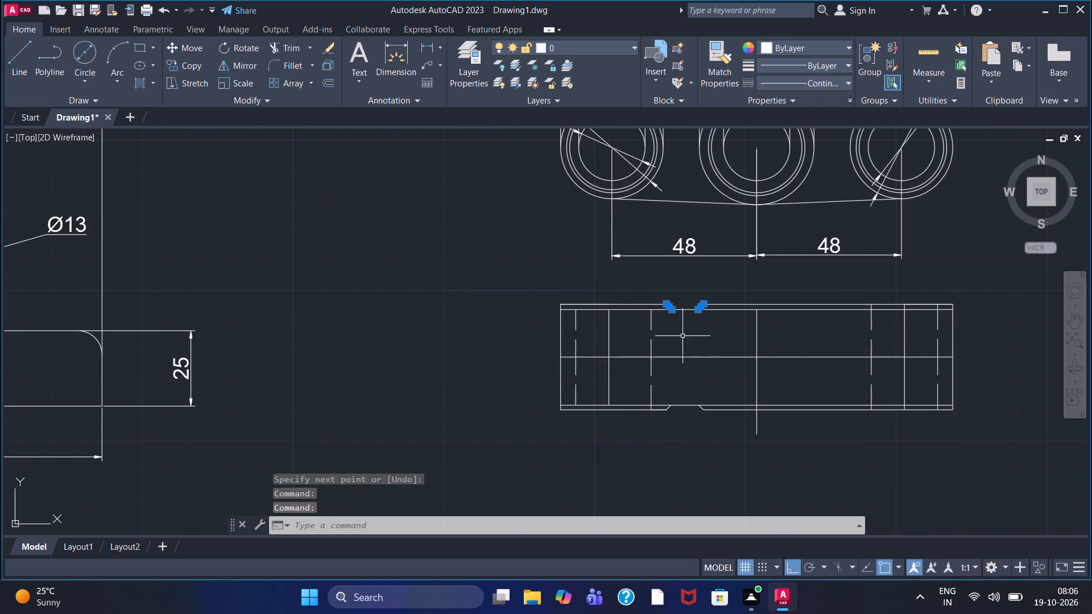
{"action": "left_click", "coordinate": [228, 67]}
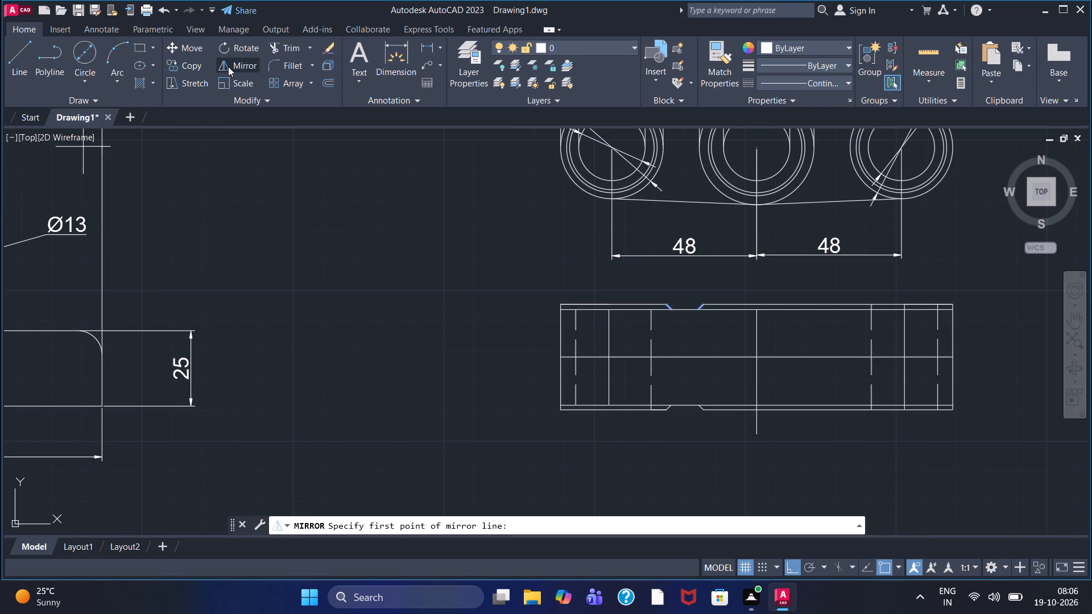
{"action": "left_click", "coordinate": [756, 358]}
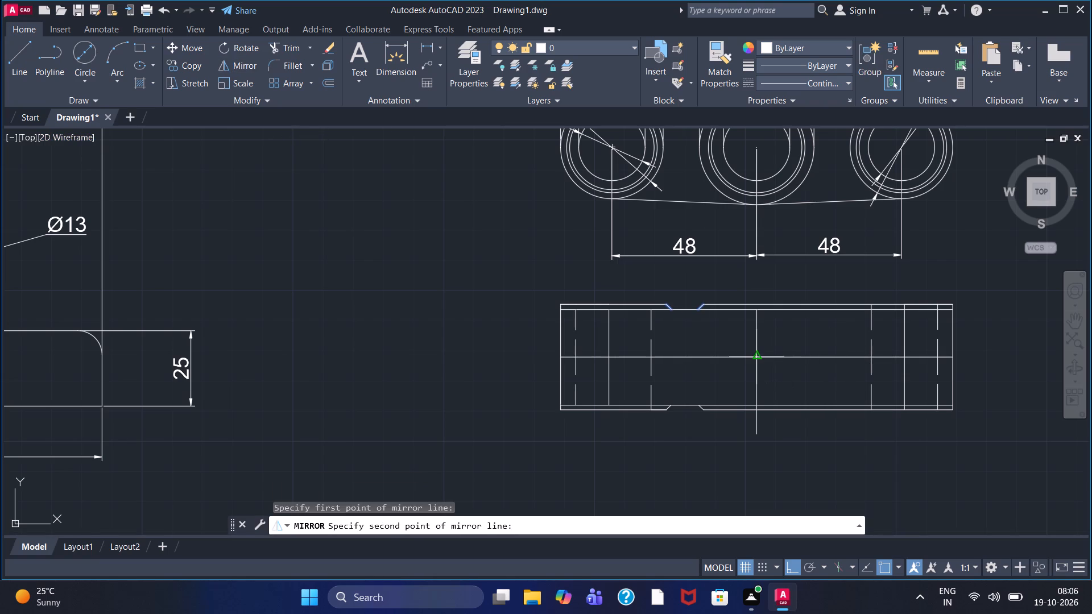
{"action": "left_click", "coordinate": [783, 326]}
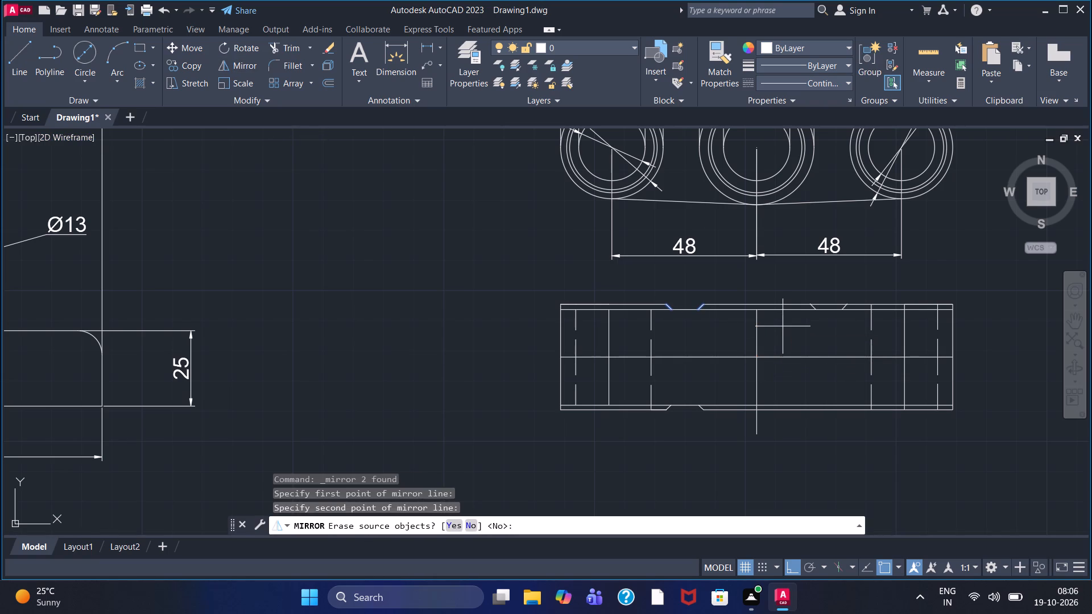
{"action": "left_click", "coordinate": [473, 534]}
{"action": "left_click", "coordinate": [473, 529]}
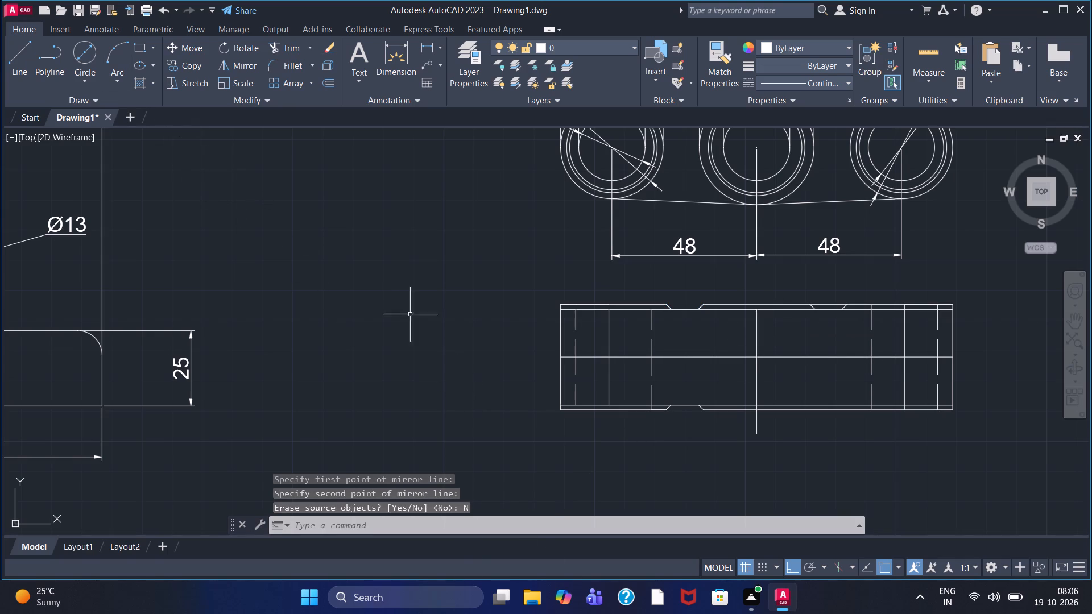
Mirror the two bottom notch slants about the rectangle's vertical centre line, keeping the source objects.
{"action": "middle_click_drag", "start_coordinate": [681, 452], "coordinate": [577, 407]}
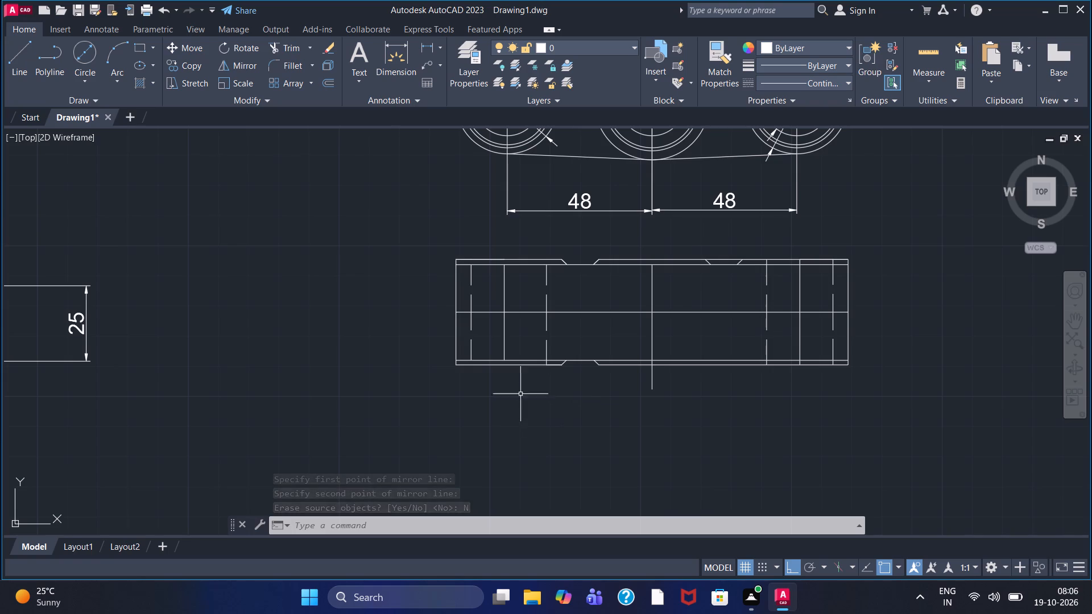
{"action": "scroll", "coordinate": [599, 355], "scroll_direction": "up", "scroll_amount": 2}
{"action": "left_click", "coordinate": [501, 379]}
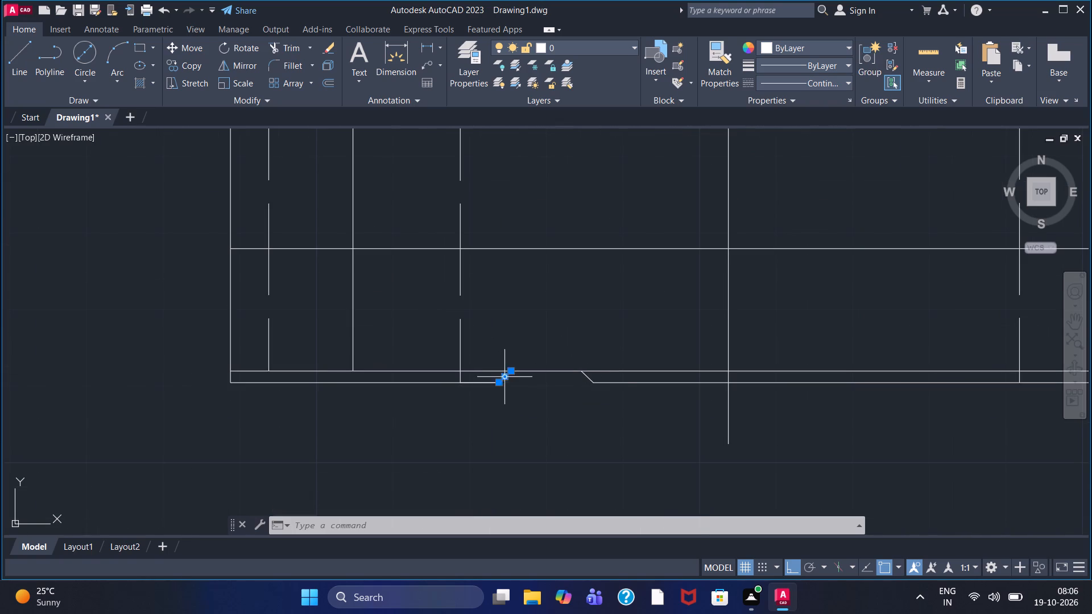
{"action": "left_click", "coordinate": [589, 380]}
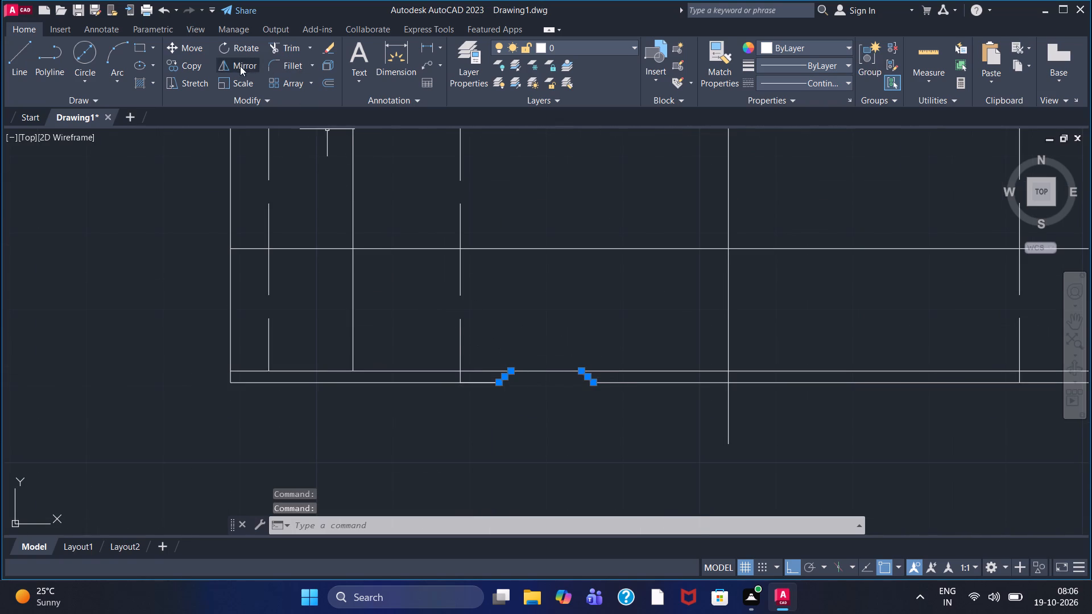
{"action": "left_click", "coordinate": [237, 67]}
{"action": "scroll", "coordinate": [605, 432], "scroll_direction": "down", "scroll_amount": 1}
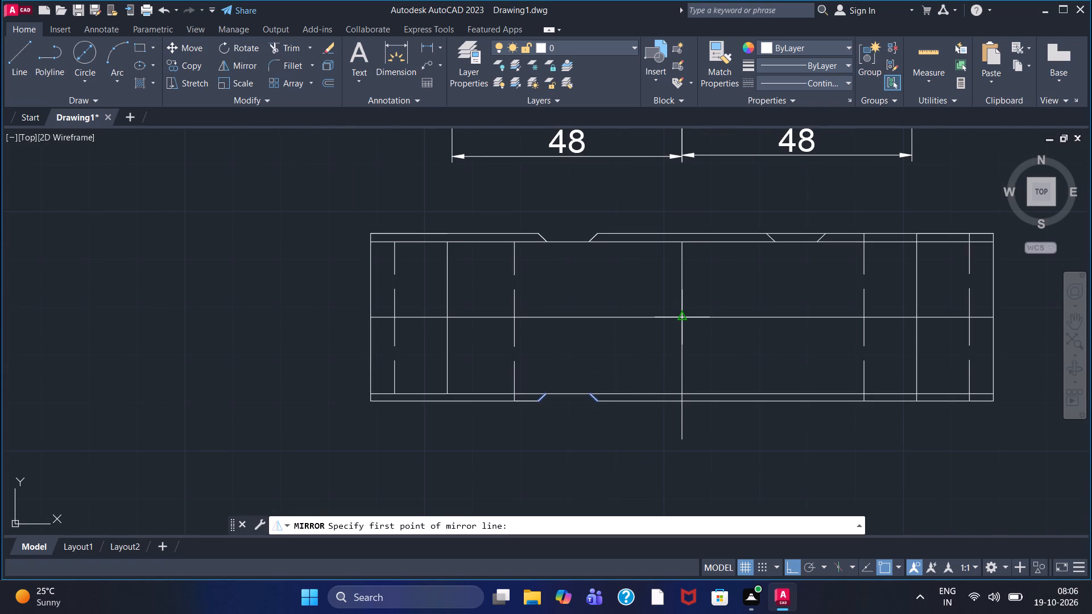
{"action": "left_click", "coordinate": [681, 318]}
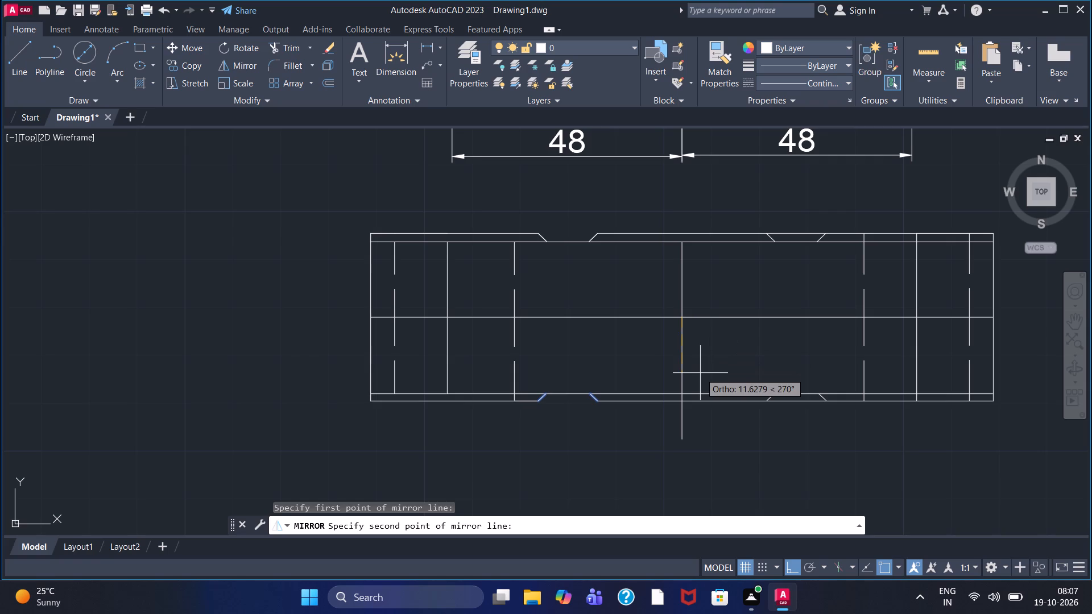
{"action": "left_click", "coordinate": [700, 373]}
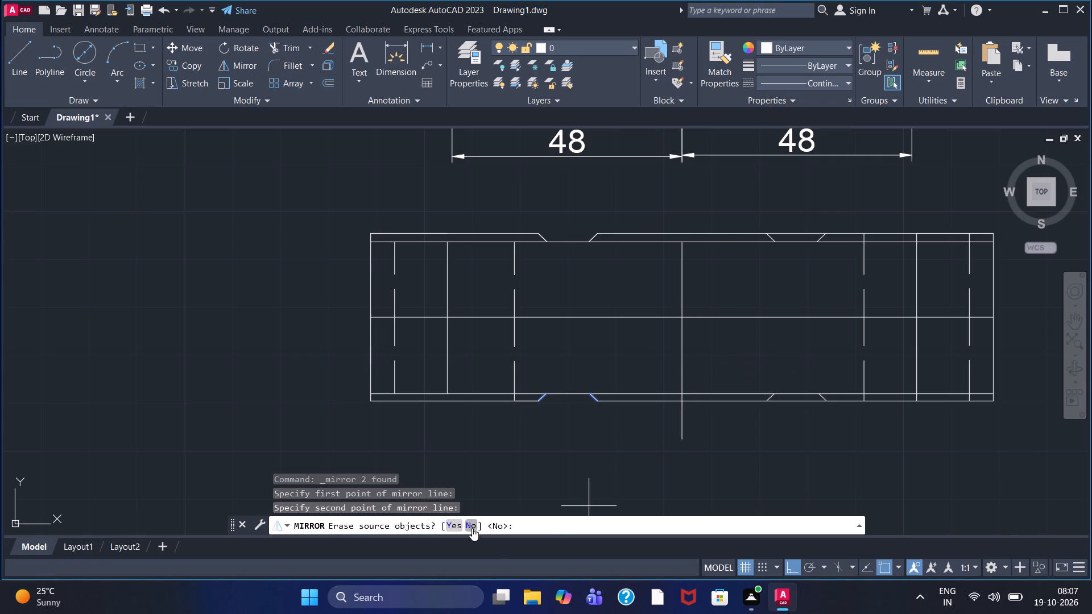
{"action": "left_click", "coordinate": [472, 528]}
Trim the rectangle's top and bottom edges between the mirrored slants to open the right-hand notches.
{"action": "scroll", "coordinate": [781, 230], "scroll_direction": "up", "scroll_amount": 3}
{"action": "scroll", "coordinate": [781, 230], "scroll_direction": "down", "scroll_amount": 2}
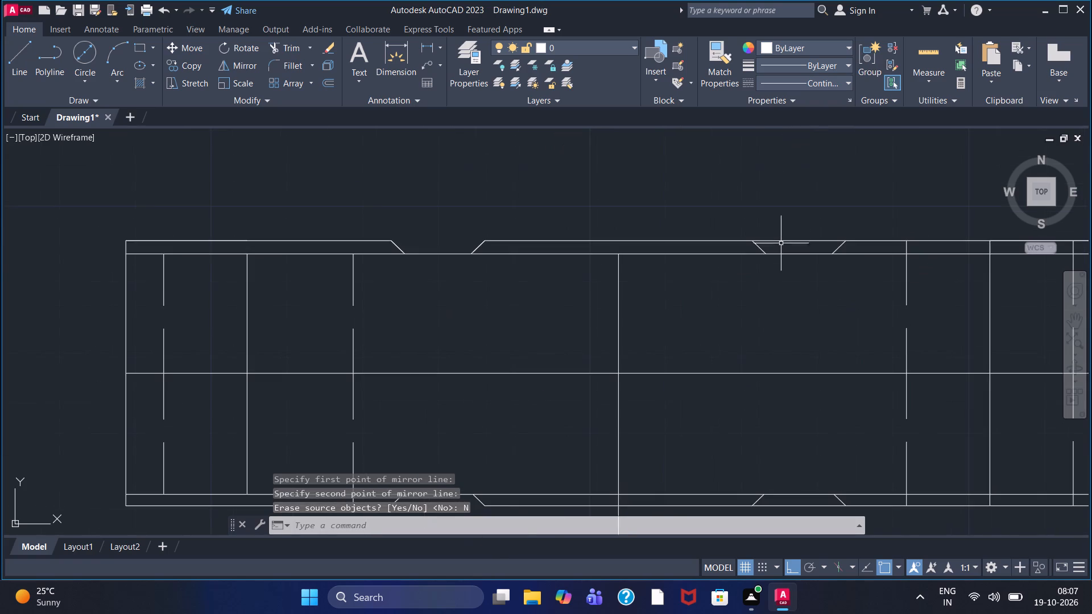
{"action": "scroll", "coordinate": [755, 319], "scroll_direction": "down", "scroll_amount": 1}
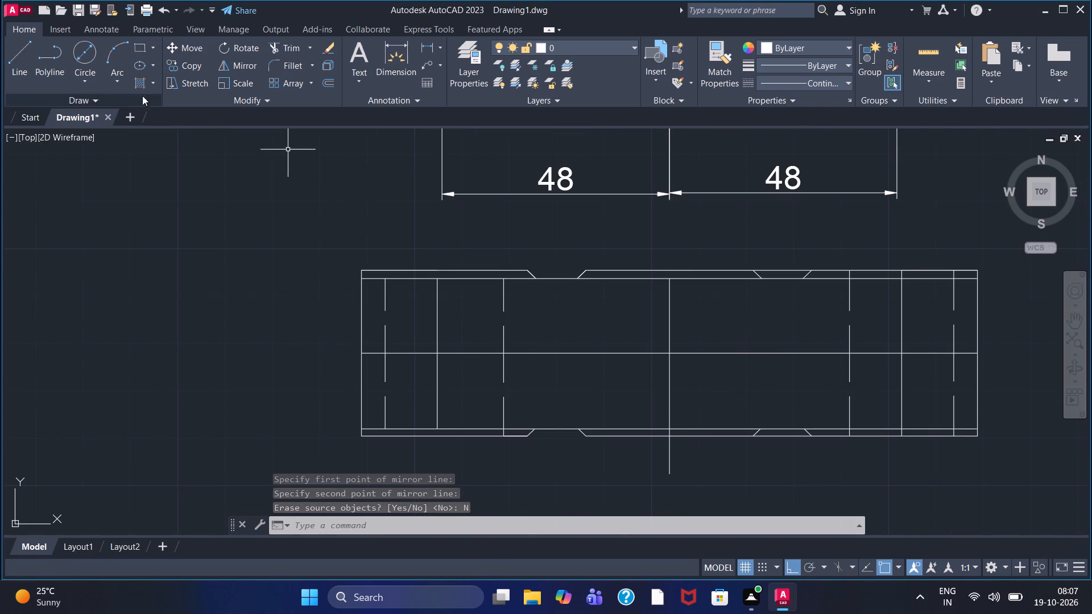
{"action": "left_click", "coordinate": [293, 50]}
{"action": "scroll", "coordinate": [749, 238], "scroll_direction": "up", "scroll_amount": 2}
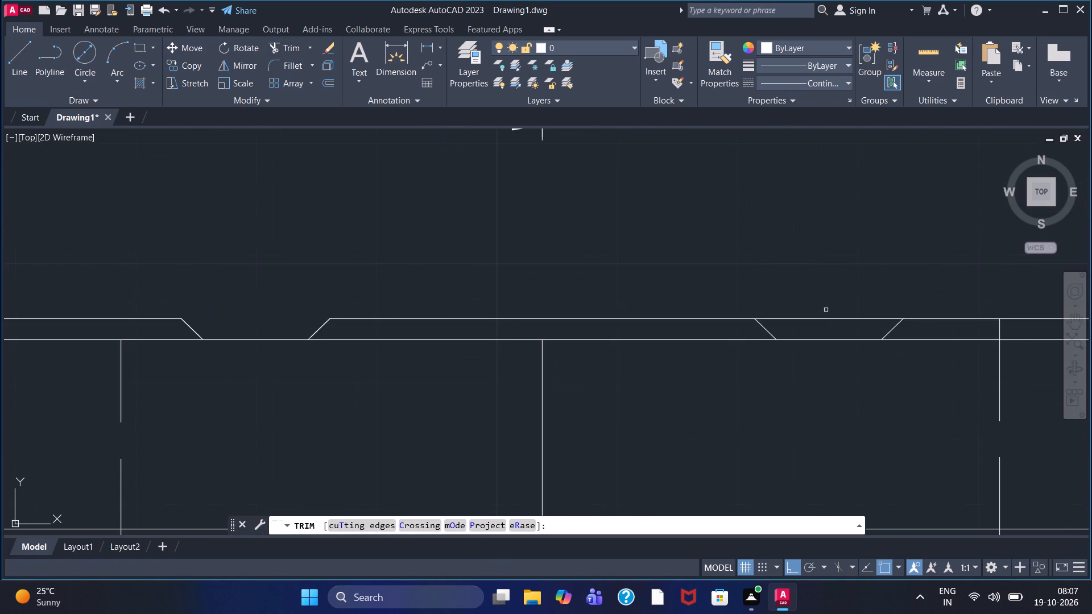
{"action": "left_click", "coordinate": [826, 317]}
{"action": "scroll", "coordinate": [827, 326], "scroll_direction": "down", "scroll_amount": 2}
{"action": "scroll", "coordinate": [825, 480], "scroll_direction": "up", "scroll_amount": 1}
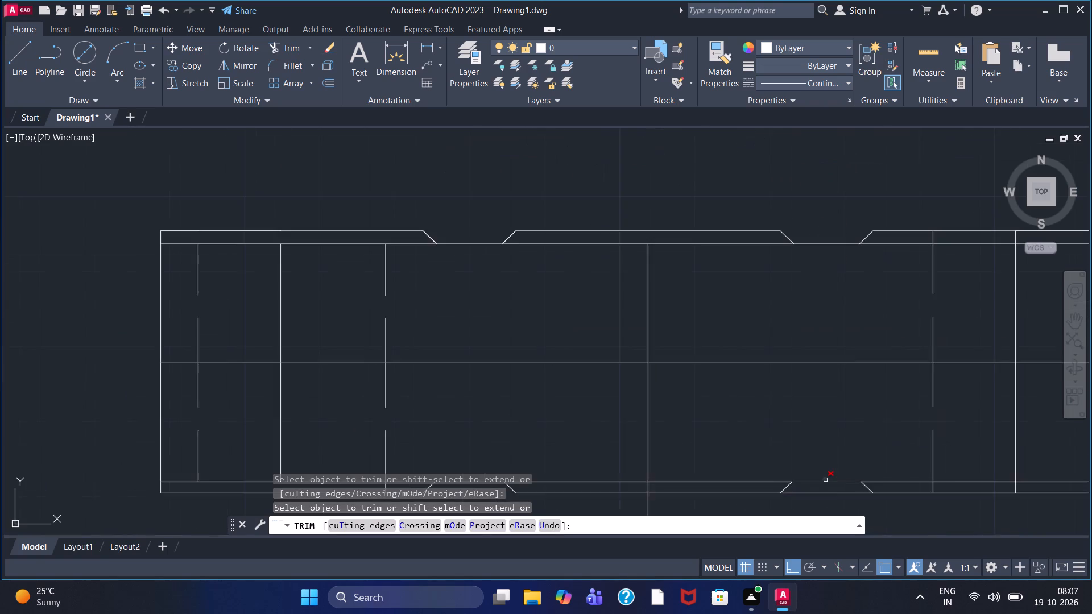
{"action": "scroll", "coordinate": [825, 480], "scroll_direction": "up", "scroll_amount": 1}
{"action": "left_click", "coordinate": [826, 502]}
{"action": "scroll", "coordinate": [826, 502], "scroll_direction": "down", "scroll_amount": 1}
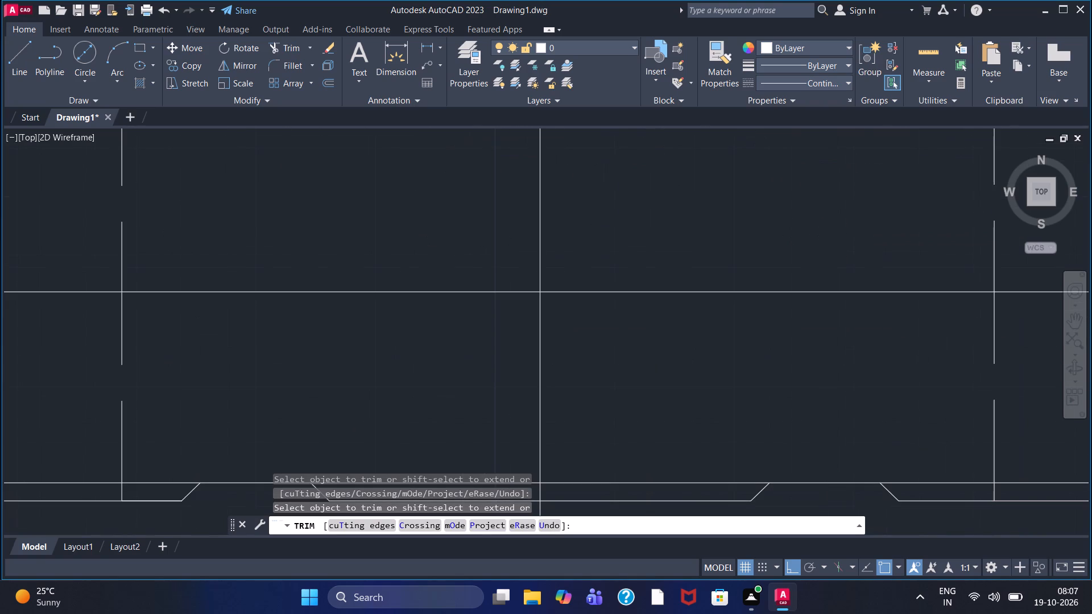
{"action": "scroll", "coordinate": [826, 502], "scroll_direction": "down", "scroll_amount": 1}
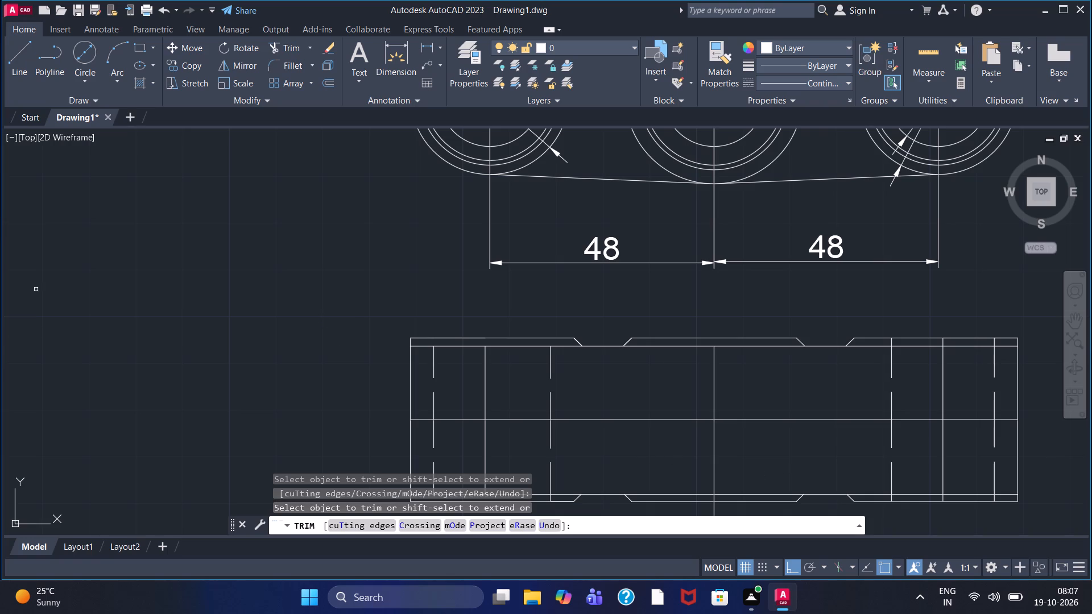
Offset the rectangle's vertical centre line to both sides using the Through option, entering 10 for each side.
{"action": "left_click", "coordinate": [330, 81]}
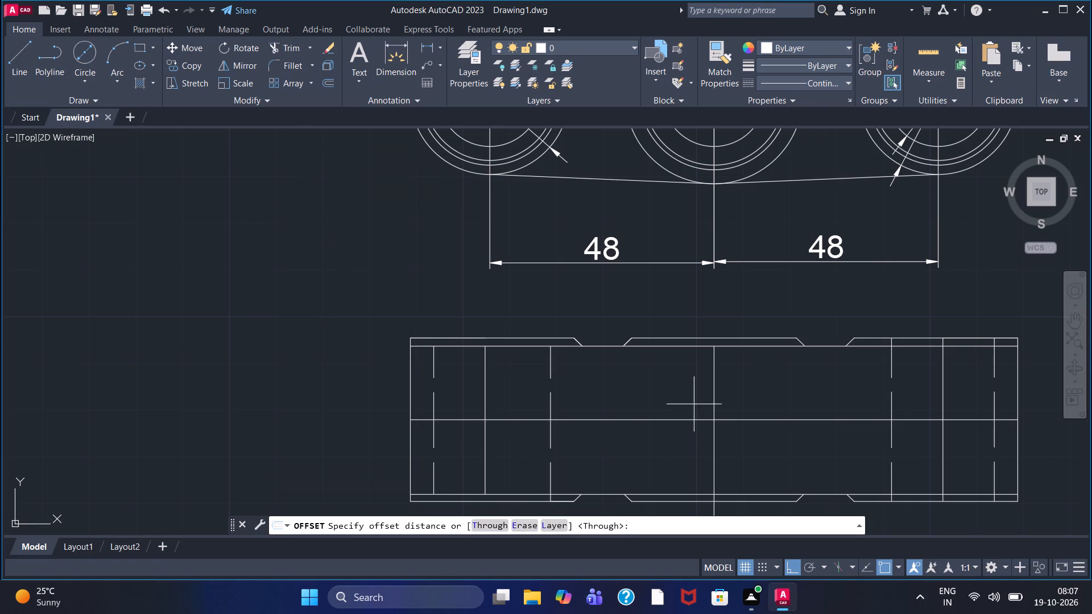
{"action": "left_click", "coordinate": [486, 528]}
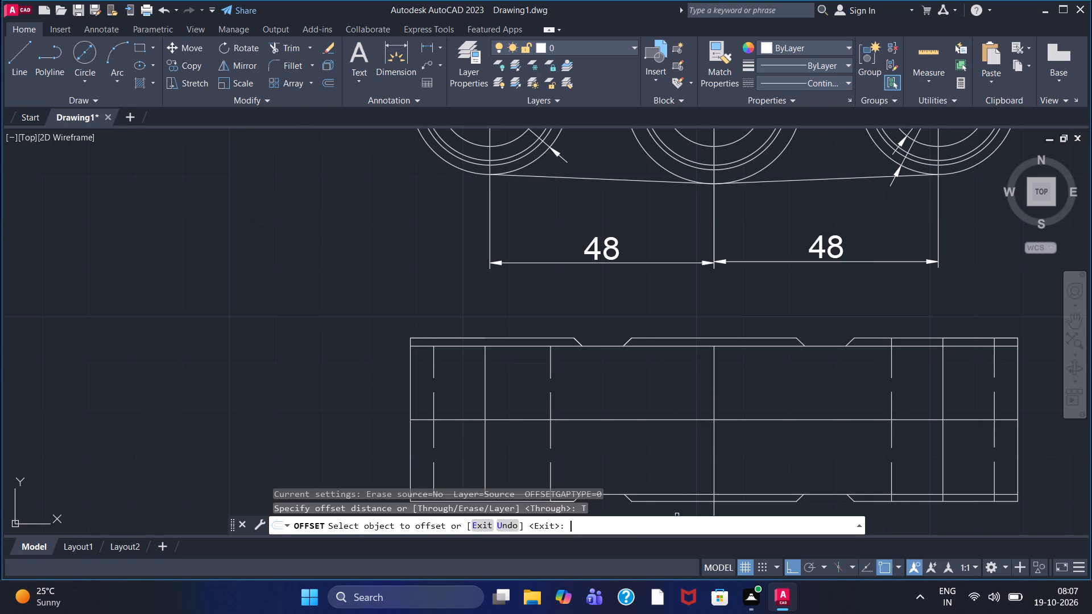
{"action": "left_click", "coordinate": [713, 404]}
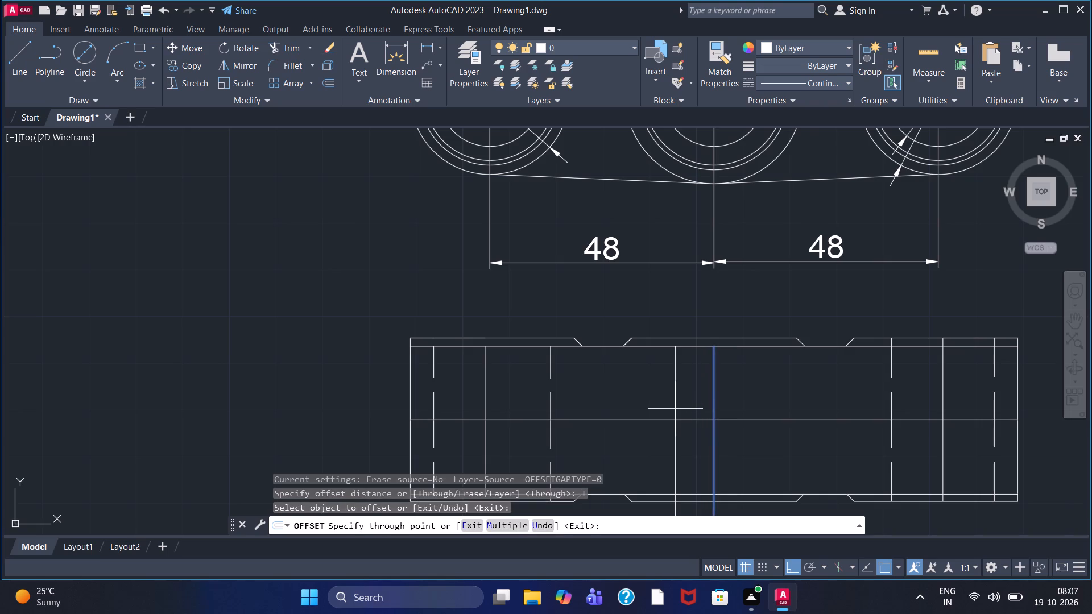
{"action": "type", "text": "10"}
{"action": "key", "text": "Return"}
{"action": "left_click", "coordinate": [714, 414]}
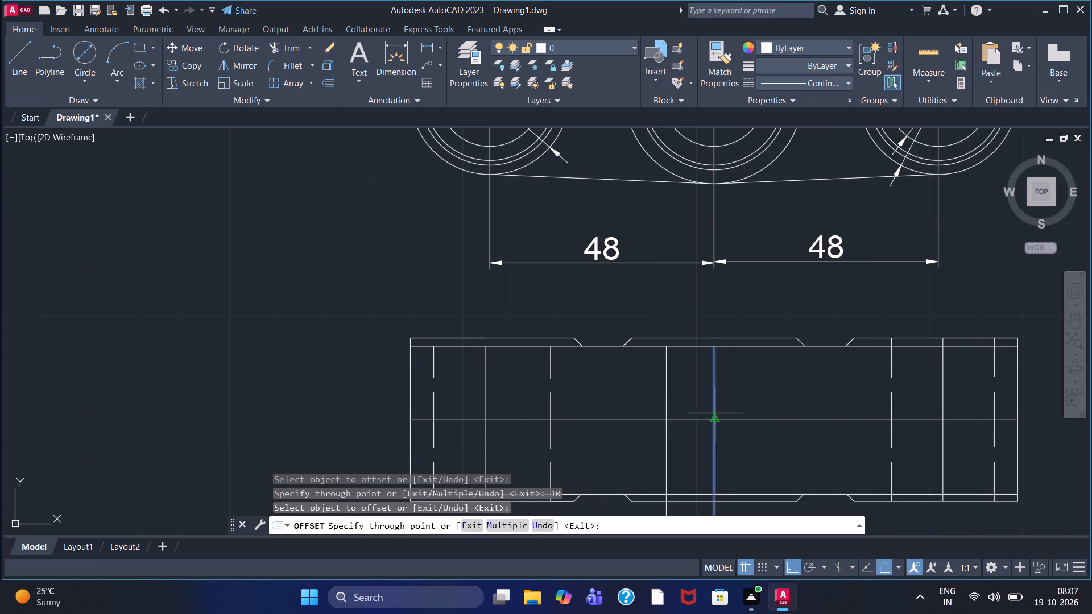
{"action": "type", "text": "10"}
{"action": "key", "text": "Return"}
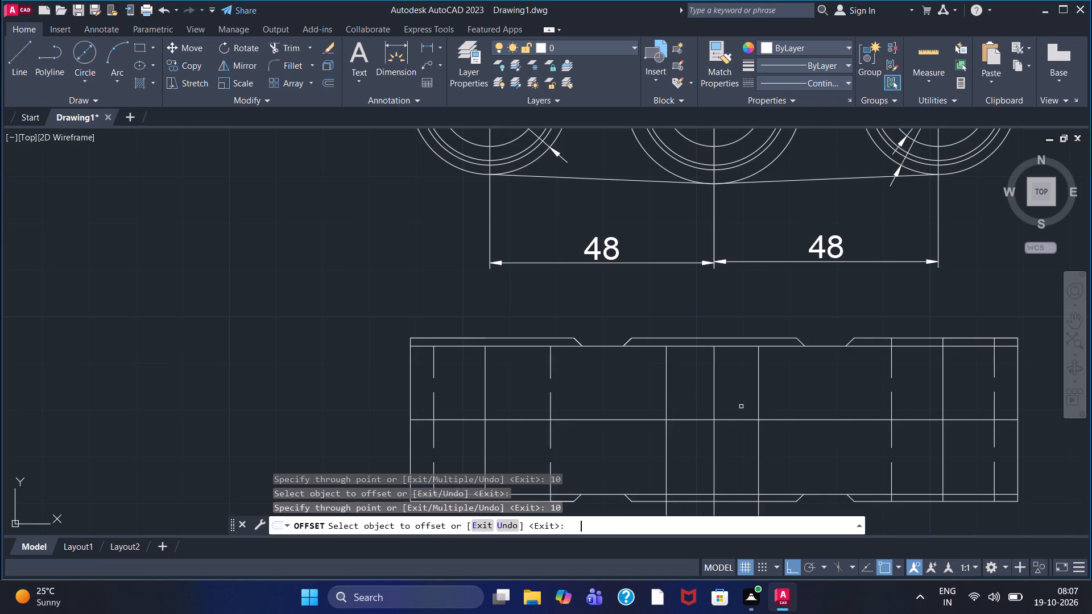
{"action": "key", "text": "Escape"}
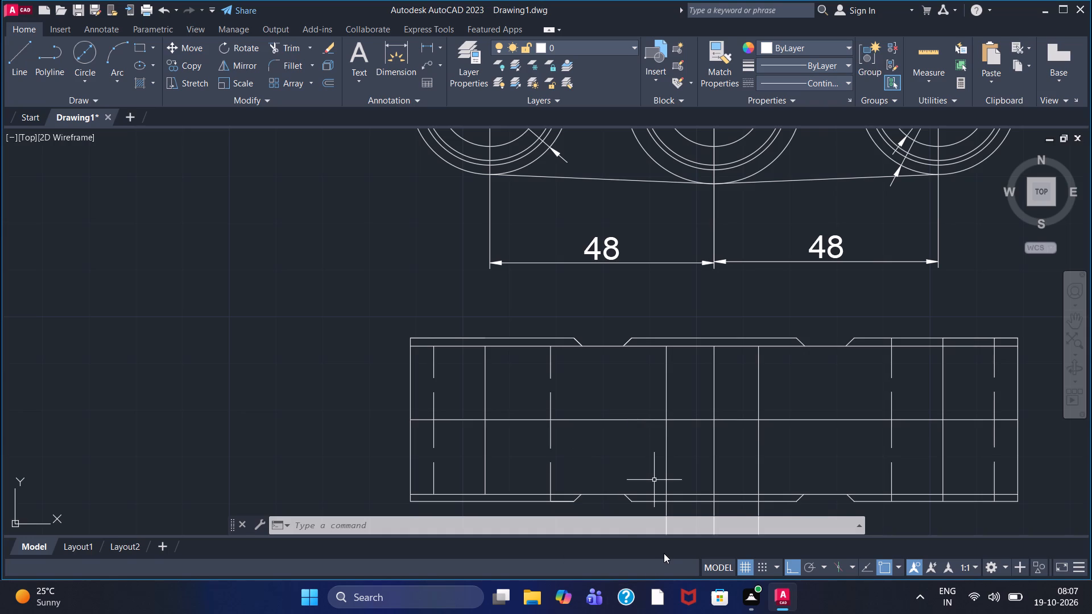
Trim the lower ends of the three middle vertical lines back to the rectangle's inner bottom line.
{"action": "scroll", "coordinate": [599, 397], "scroll_direction": "down", "scroll_amount": 1}
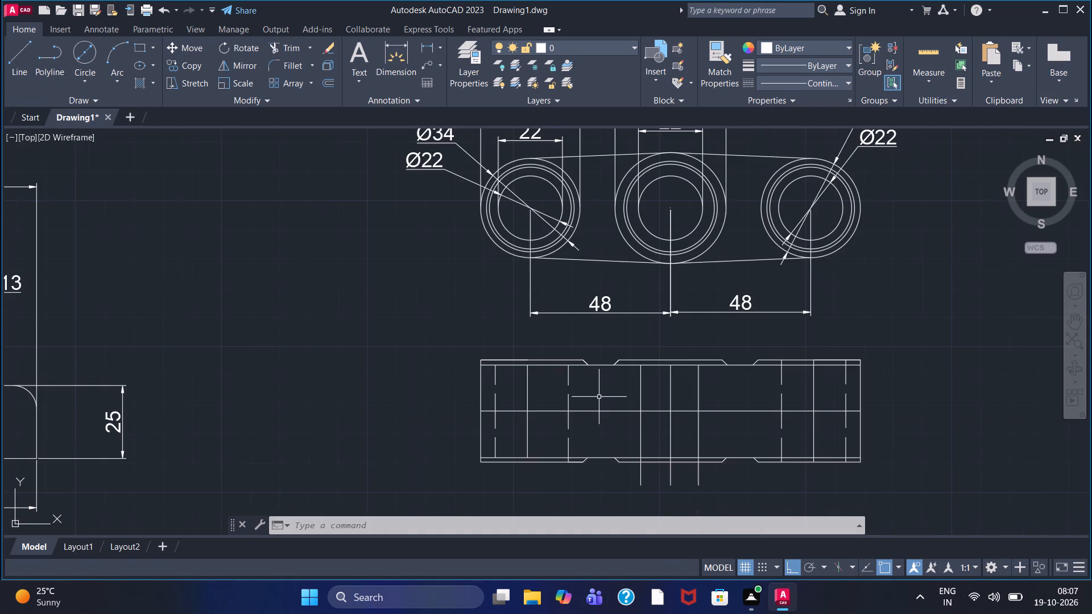
{"action": "scroll", "coordinate": [660, 379], "scroll_direction": "up", "scroll_amount": 1}
{"action": "scroll", "coordinate": [651, 399], "scroll_direction": "down", "scroll_amount": 1}
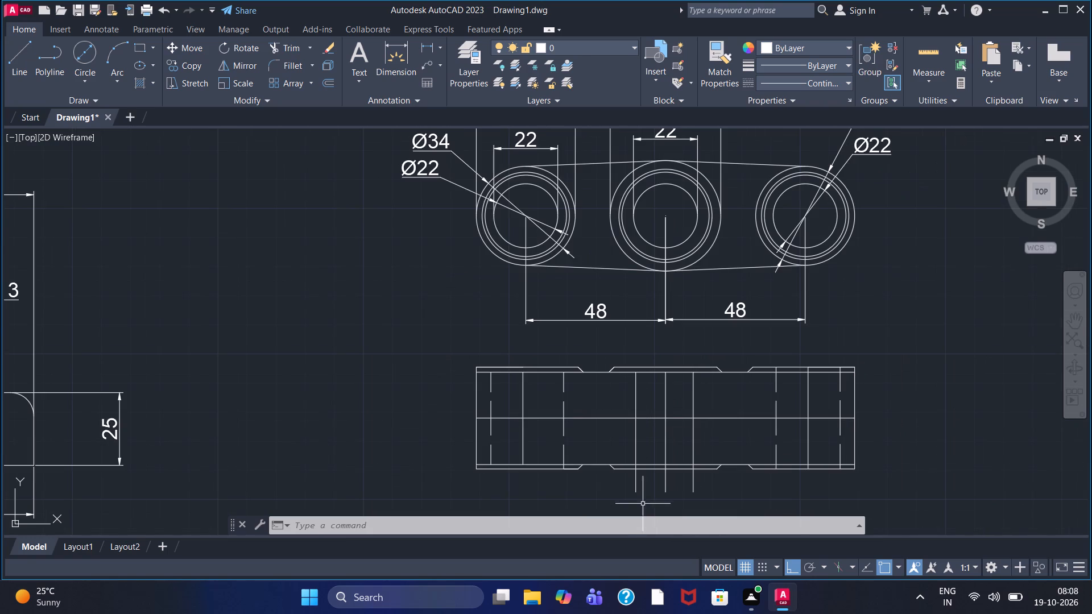
{"action": "left_click", "coordinate": [301, 49]}
{"action": "scroll", "coordinate": [608, 522], "scroll_direction": "up", "scroll_amount": 1}
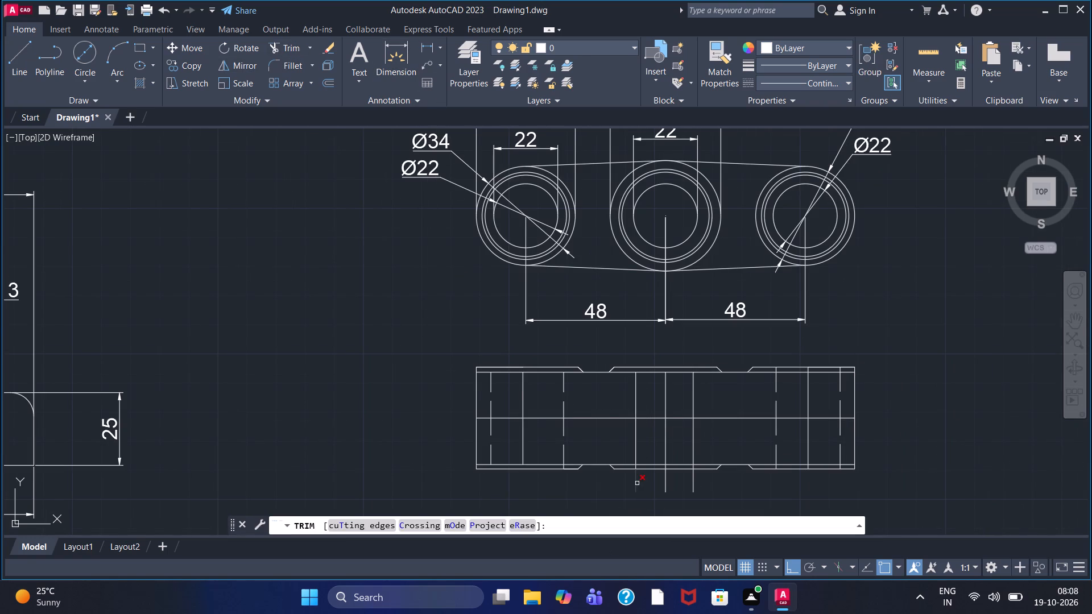
{"action": "scroll", "coordinate": [637, 483], "scroll_direction": "up", "scroll_amount": 2}
{"action": "left_click", "coordinate": [630, 490]}
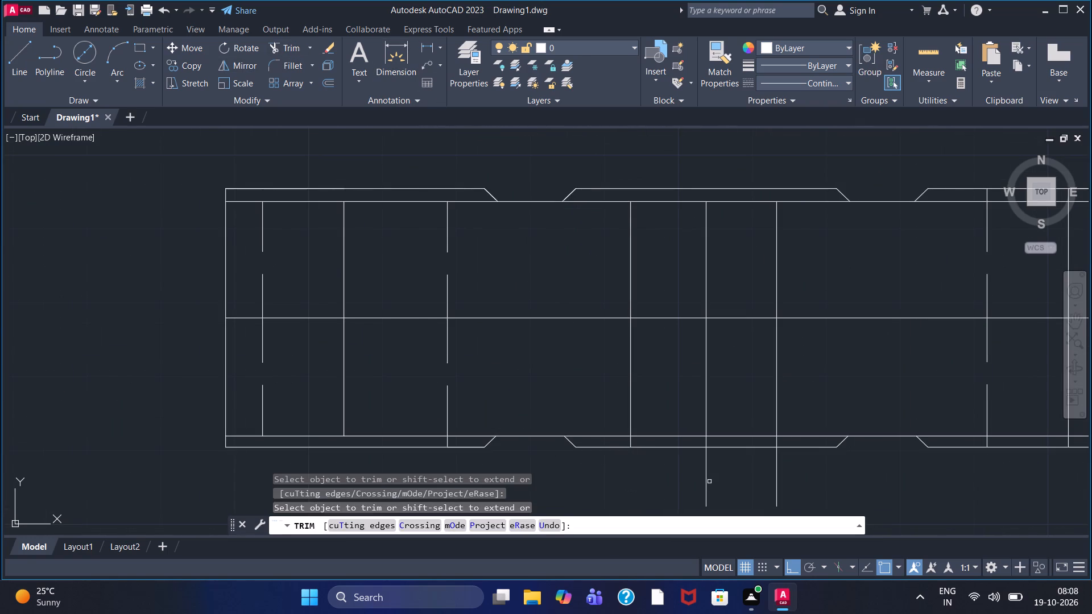
{"action": "left_click", "coordinate": [708, 480]}
{"action": "left_click", "coordinate": [777, 491]}
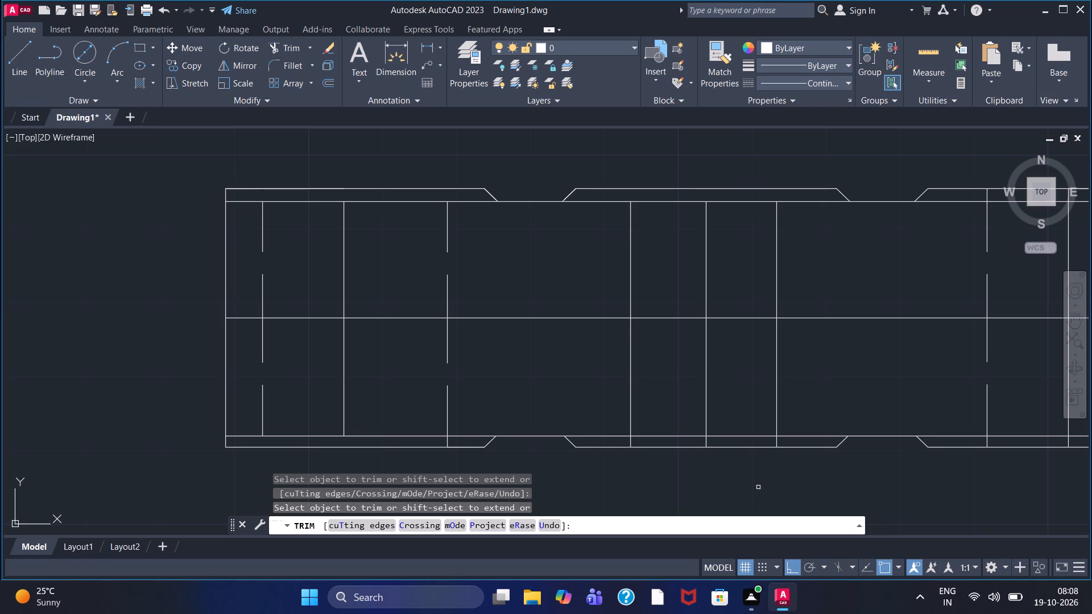
{"action": "scroll", "coordinate": [613, 434], "scroll_direction": "up", "scroll_amount": 2}
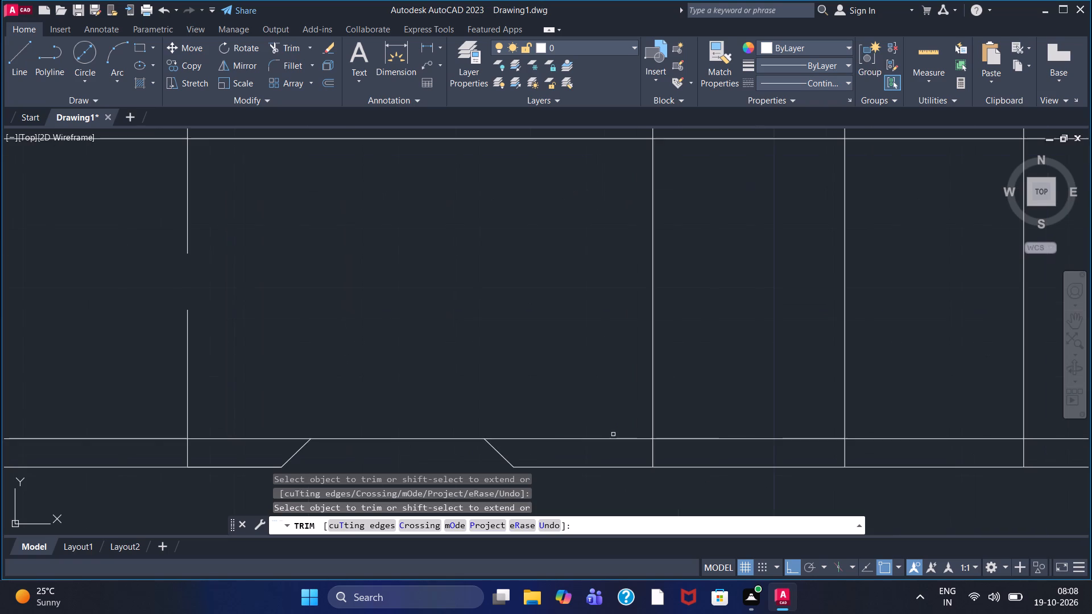
{"action": "left_click", "coordinate": [653, 458]}
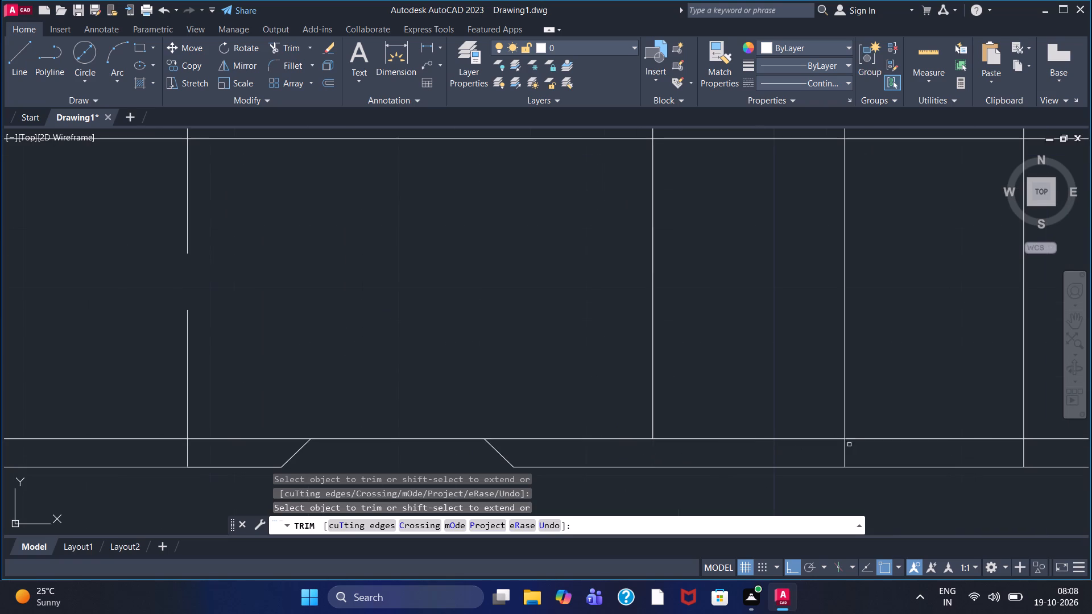
{"action": "left_click", "coordinate": [847, 451]}
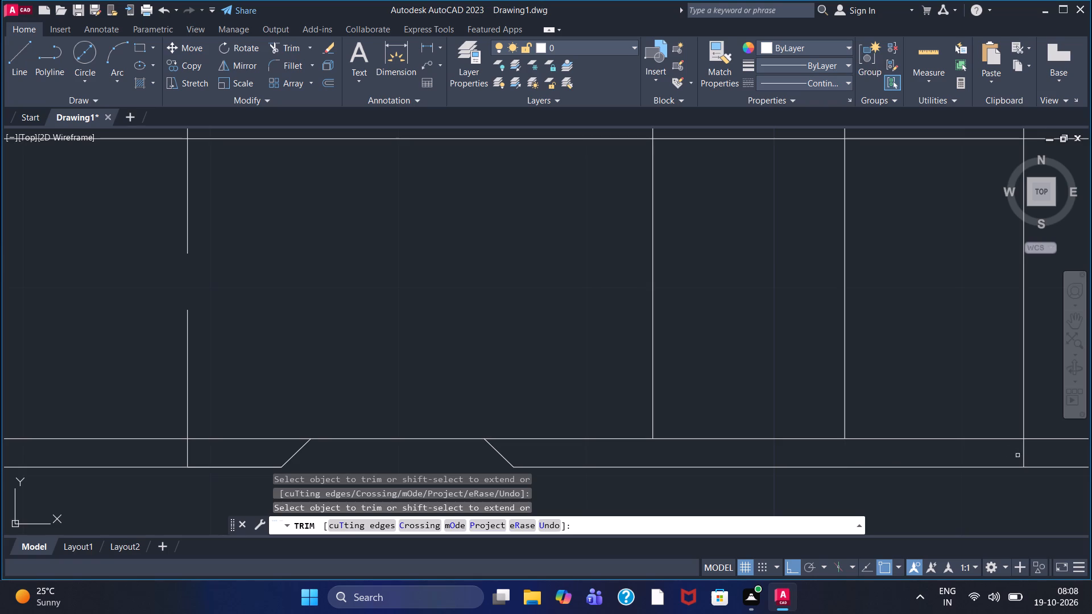
{"action": "left_click", "coordinate": [1023, 455]}
Set the current linetype to the dashed ACAD type and draw a line 5 units left from the left offset line's bottom end.
{"action": "scroll", "coordinate": [1020, 457], "scroll_direction": "down", "scroll_amount": 3}
{"action": "middle_click_drag", "start_coordinate": [864, 420], "coordinate": [861, 420]}
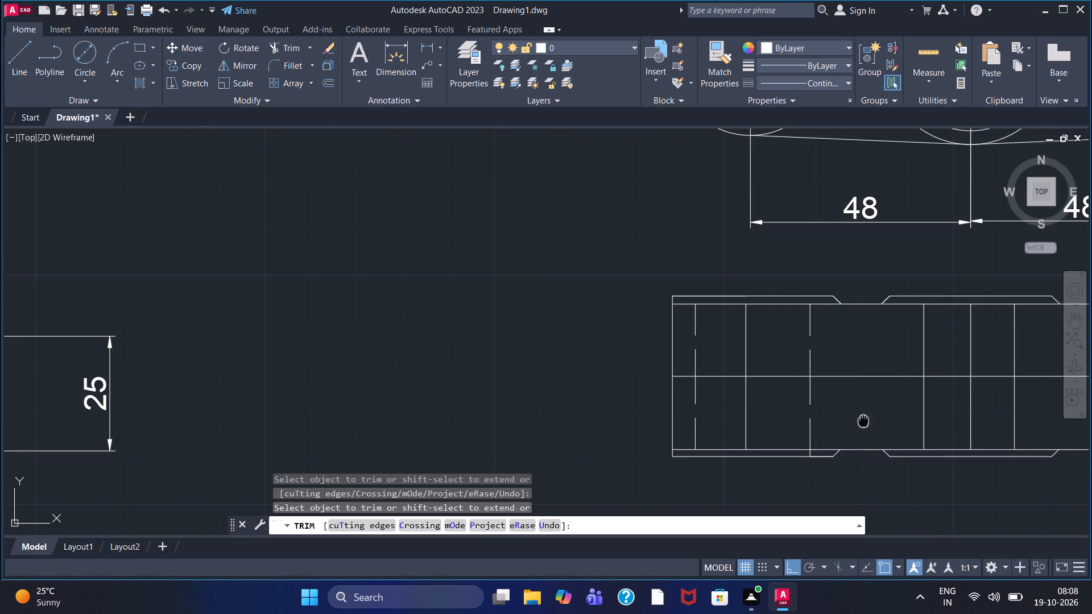
{"action": "middle_click_drag", "start_coordinate": [861, 420], "coordinate": [585, 385]}
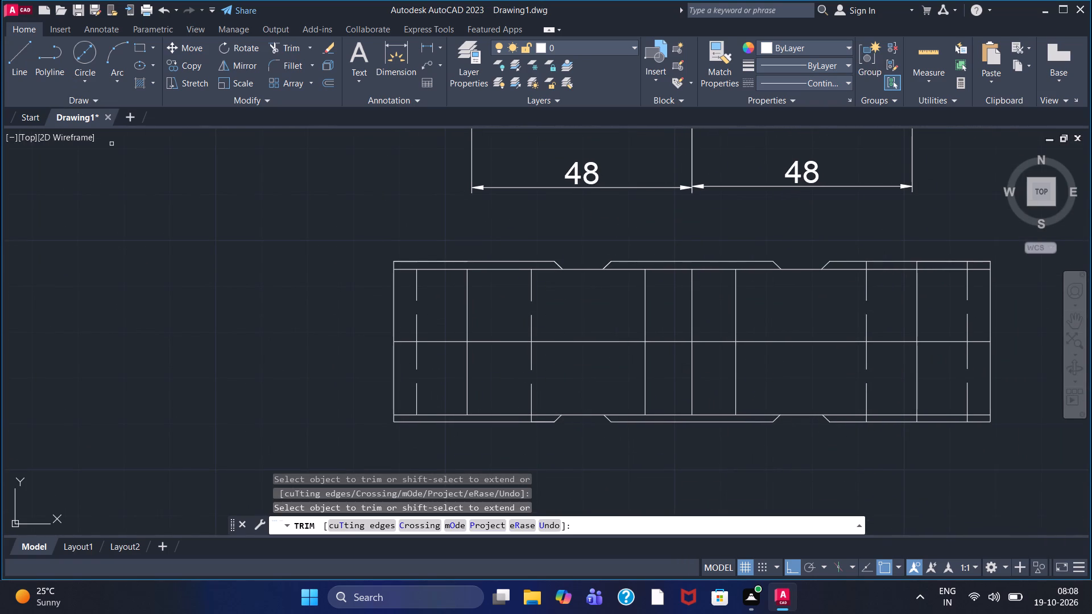
{"action": "left_click", "coordinate": [822, 83]}
{"action": "left_click", "coordinate": [814, 131]}
{"action": "left_click", "coordinate": [8, 65]}
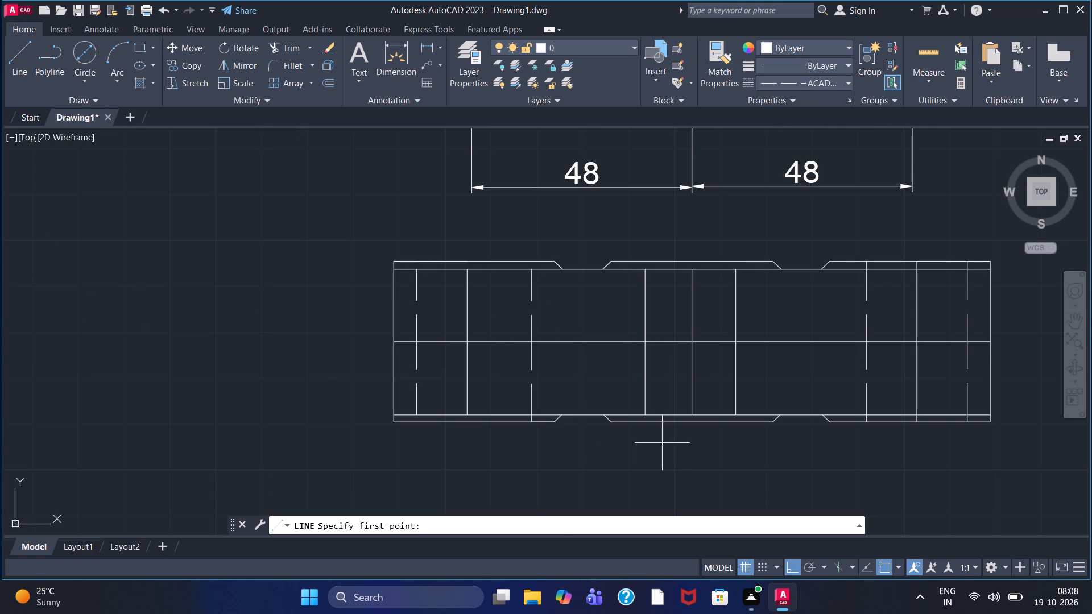
{"action": "left_click", "coordinate": [638, 416]}
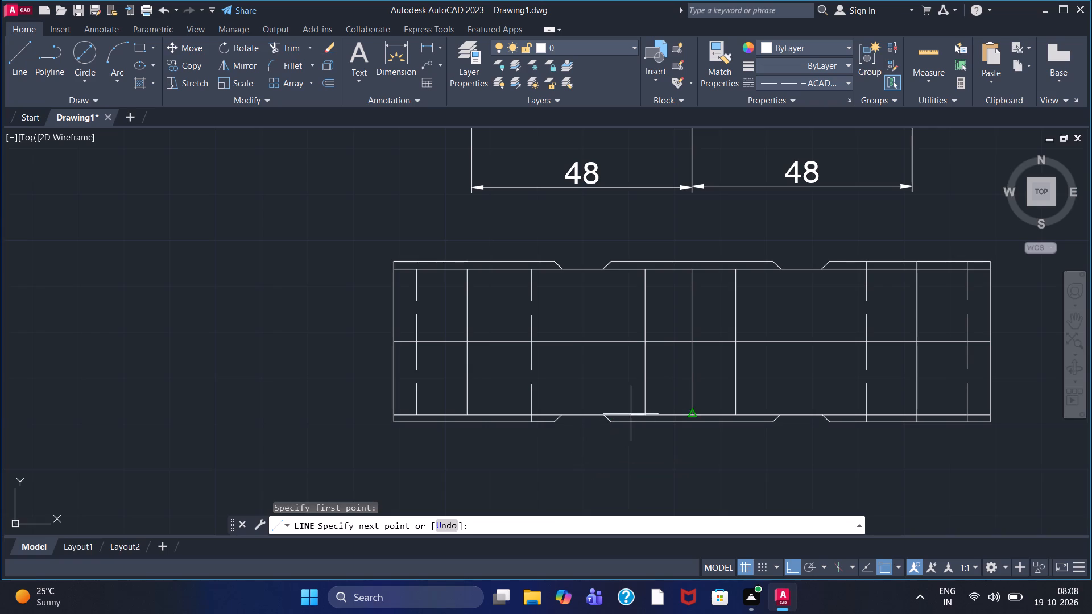
{"action": "scroll", "coordinate": [631, 415], "scroll_direction": "up", "scroll_amount": 6}
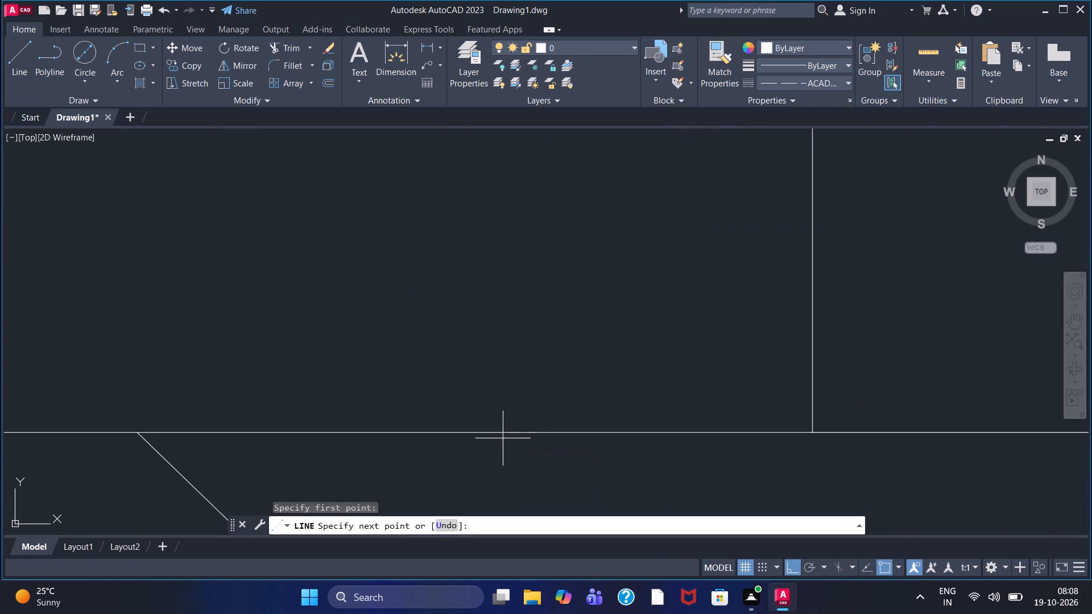
{"action": "key", "text": "5"}
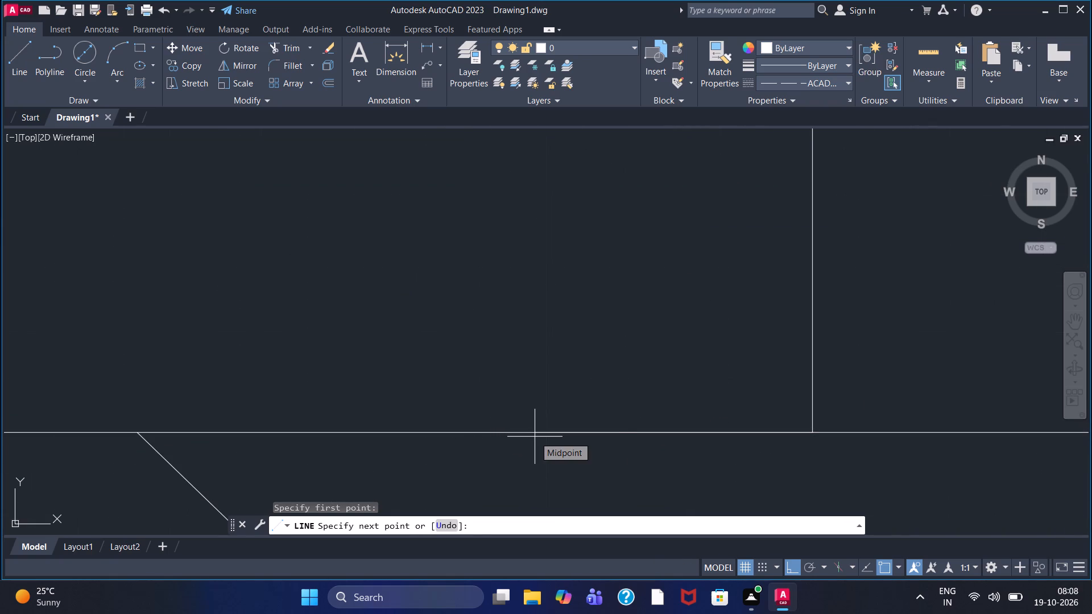
{"action": "key", "text": "Return"}
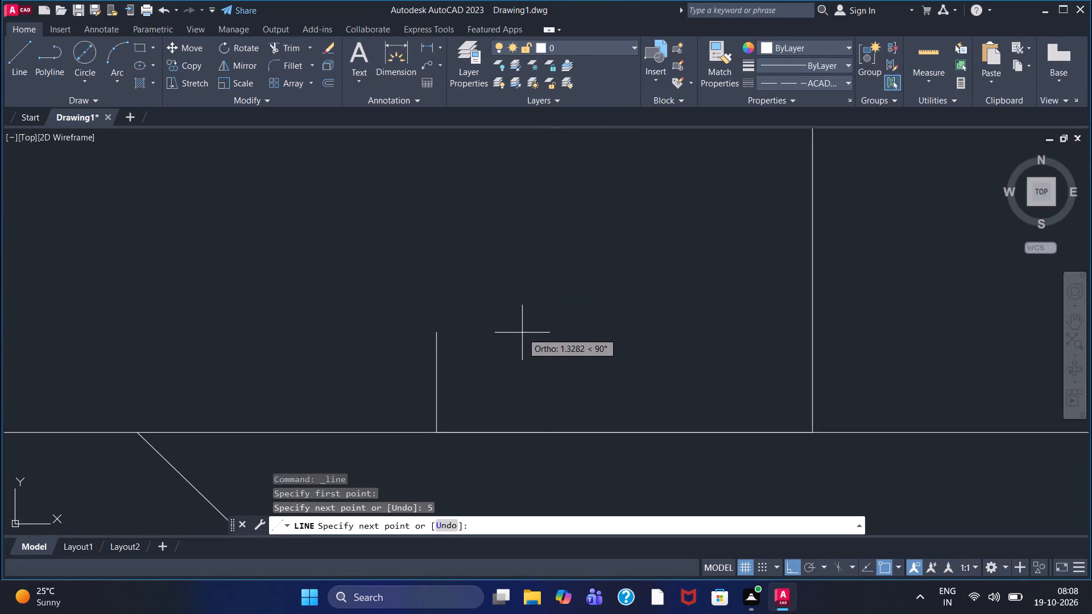
Continue the dashed line 3 units up and 27 units right across the three middle vertical lines.
{"action": "scroll", "coordinate": [489, 281], "scroll_direction": "down", "scroll_amount": 2}
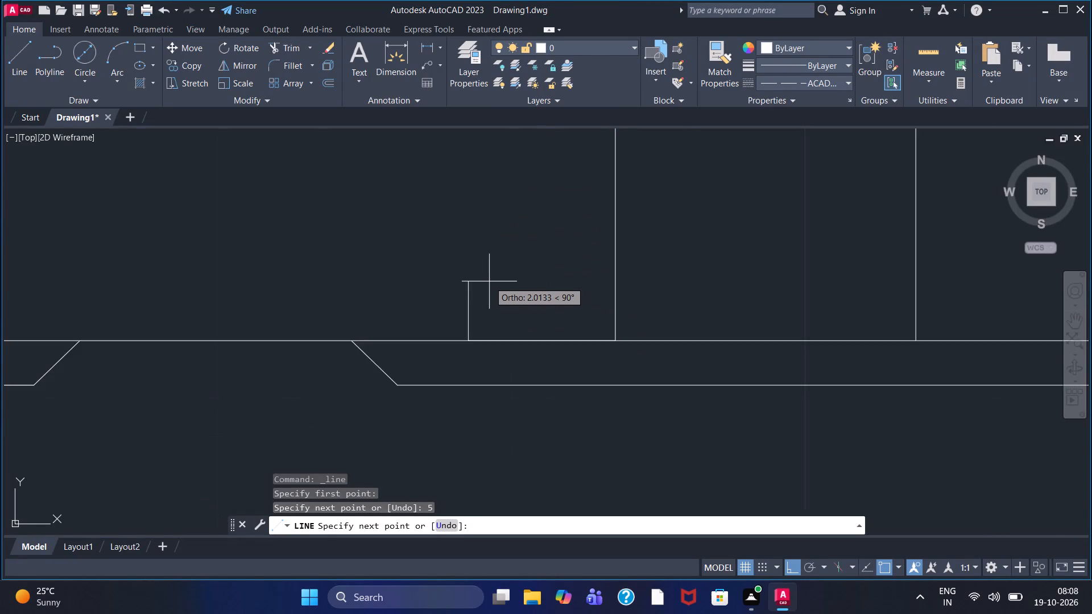
{"action": "scroll", "coordinate": [489, 281], "scroll_direction": "down", "scroll_amount": 3}
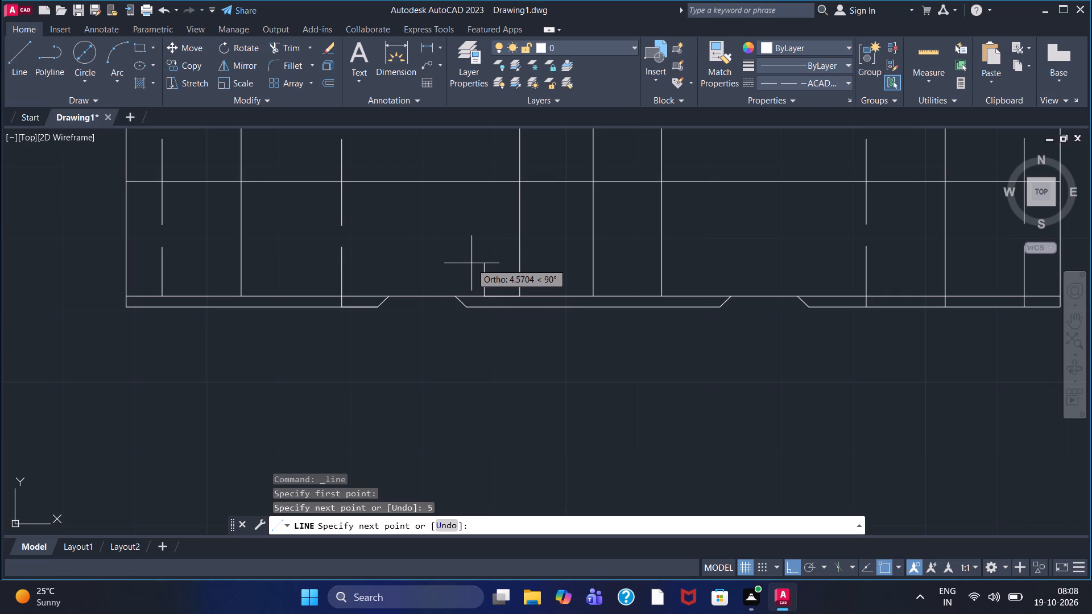
{"action": "key", "text": "3"}
{"action": "key", "text": "Return"}
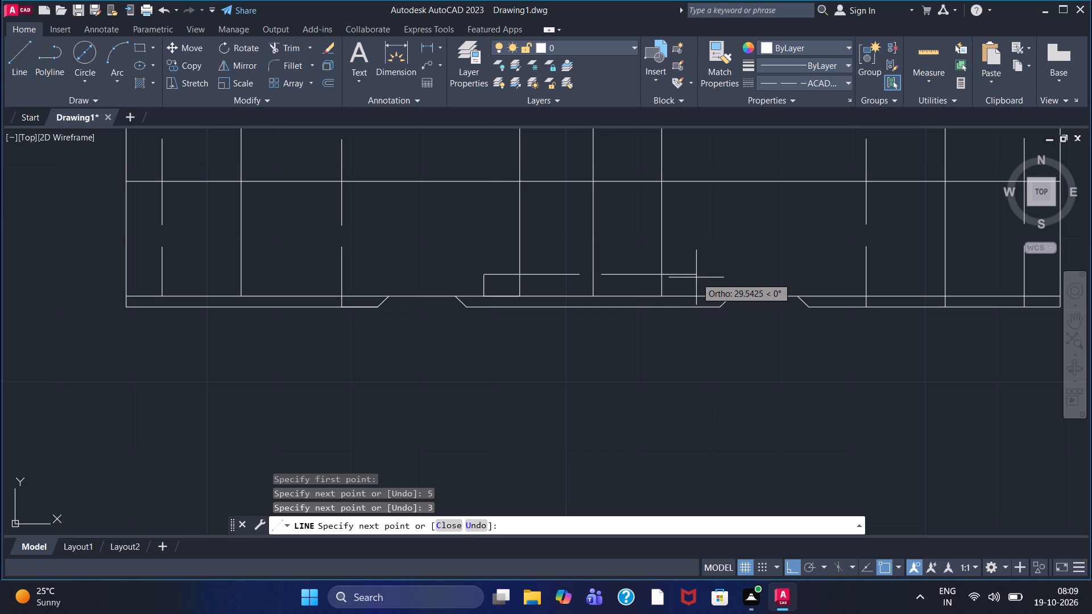
{"action": "type", "text": "27"}
{"action": "key", "text": "Return"}
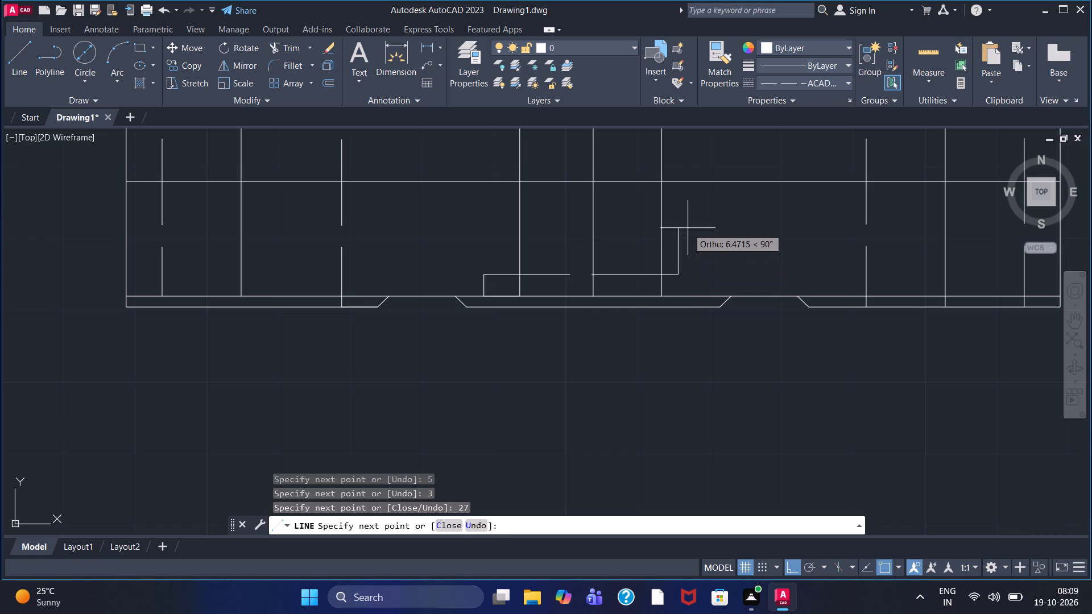
{"action": "key", "text": "Escape"}
Trim the dashed horizontal line's end that extends past the right offset line.
{"action": "scroll", "coordinate": [675, 264], "scroll_direction": "up", "scroll_amount": 2}
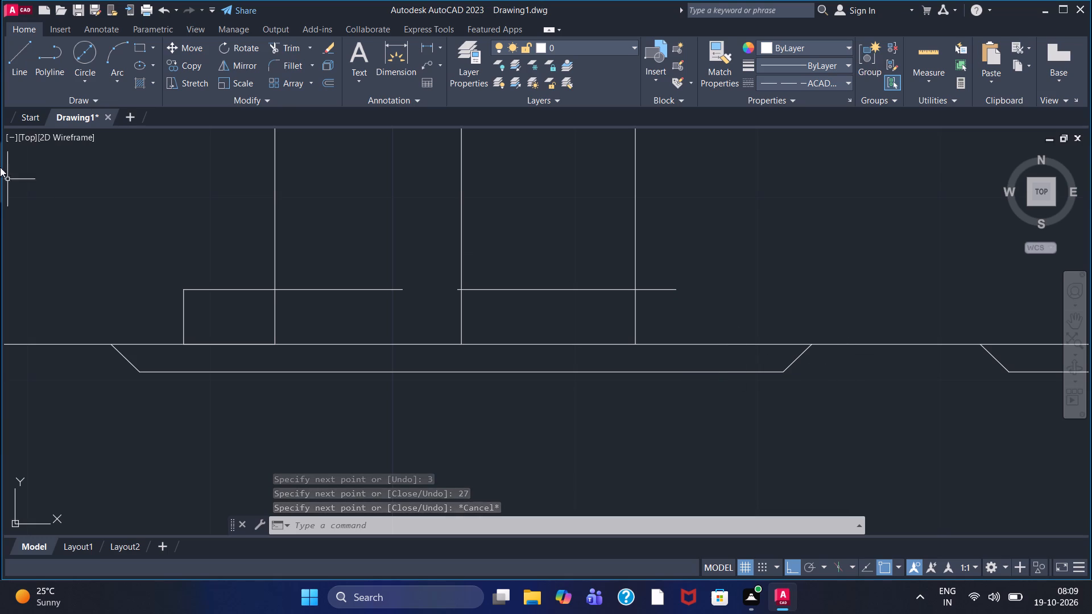
{"action": "left_click", "coordinate": [293, 45]}
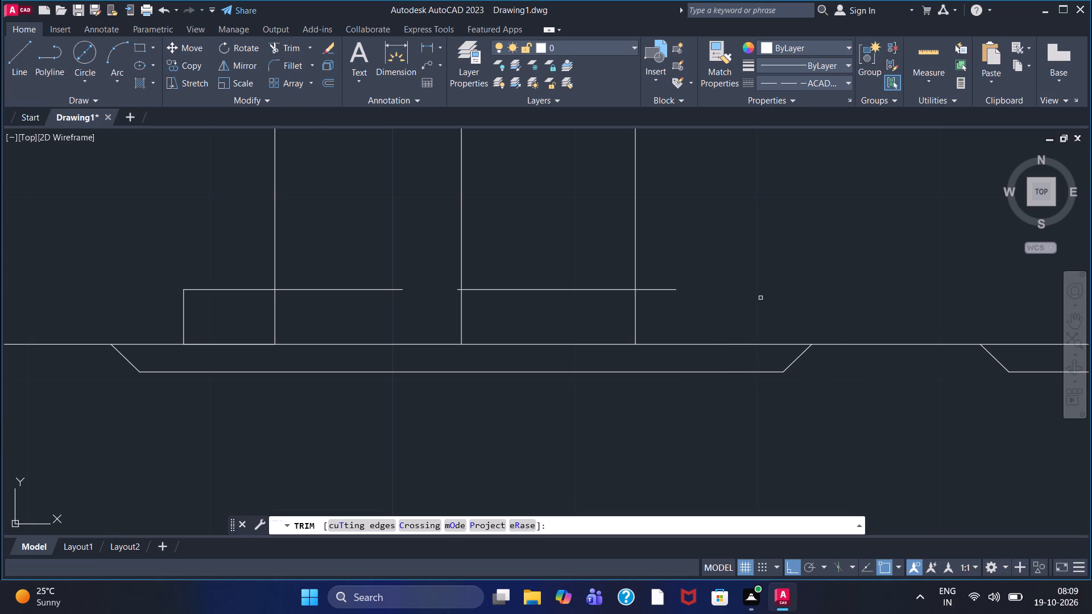
{"action": "left_click", "coordinate": [656, 291]}
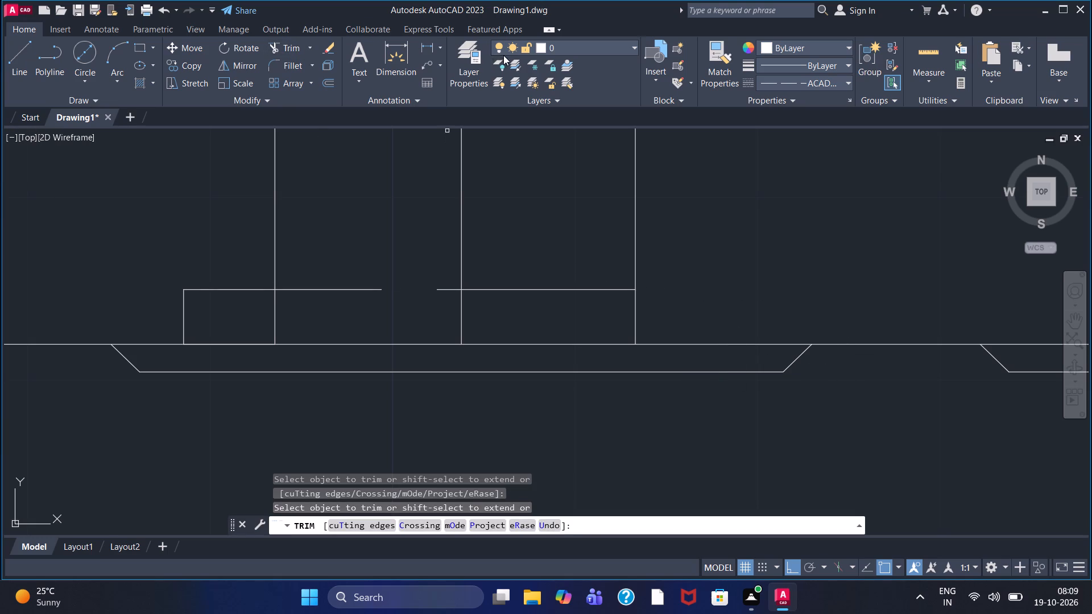
Check the horizontal distance from the dashed outline's lower-left corner to the left offset line with a temporary linear dimension.
{"action": "left_click", "coordinate": [429, 46]}
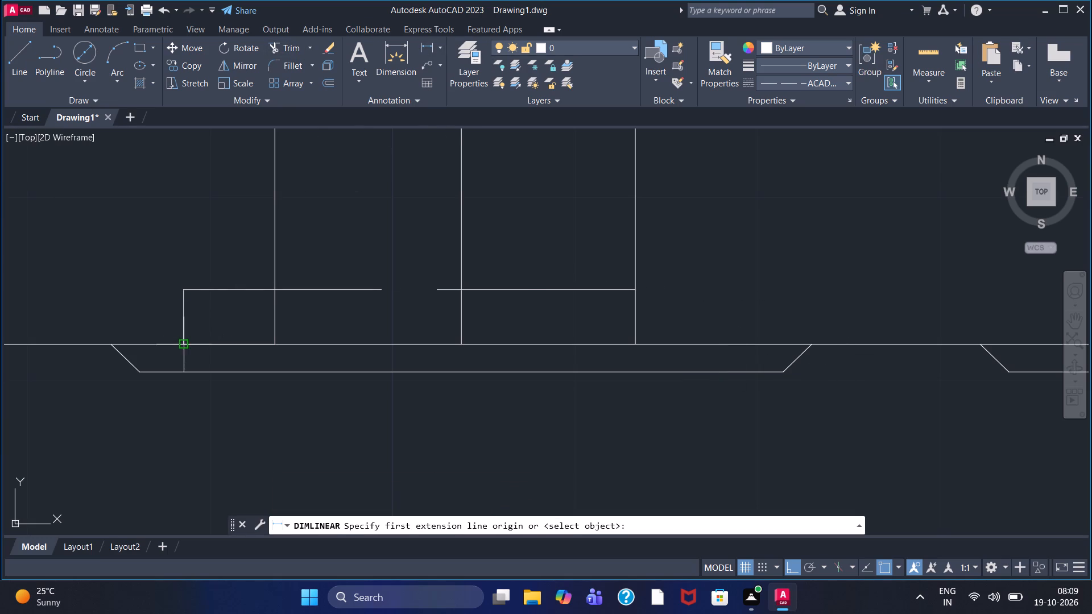
{"action": "left_click", "coordinate": [187, 346]}
{"action": "left_click", "coordinate": [274, 346]}
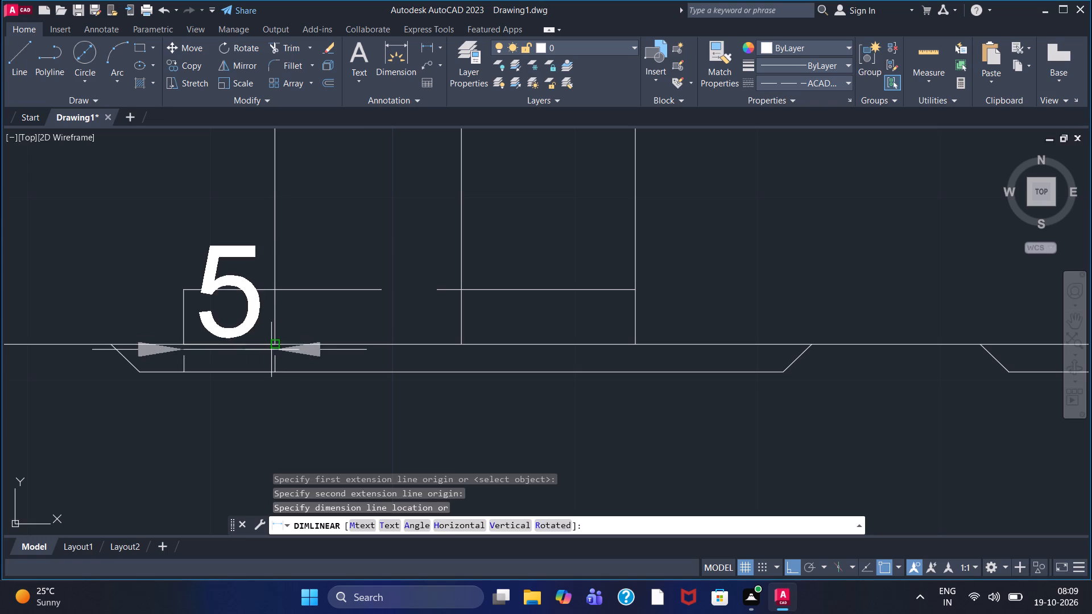
{"action": "key", "text": "Escape"}
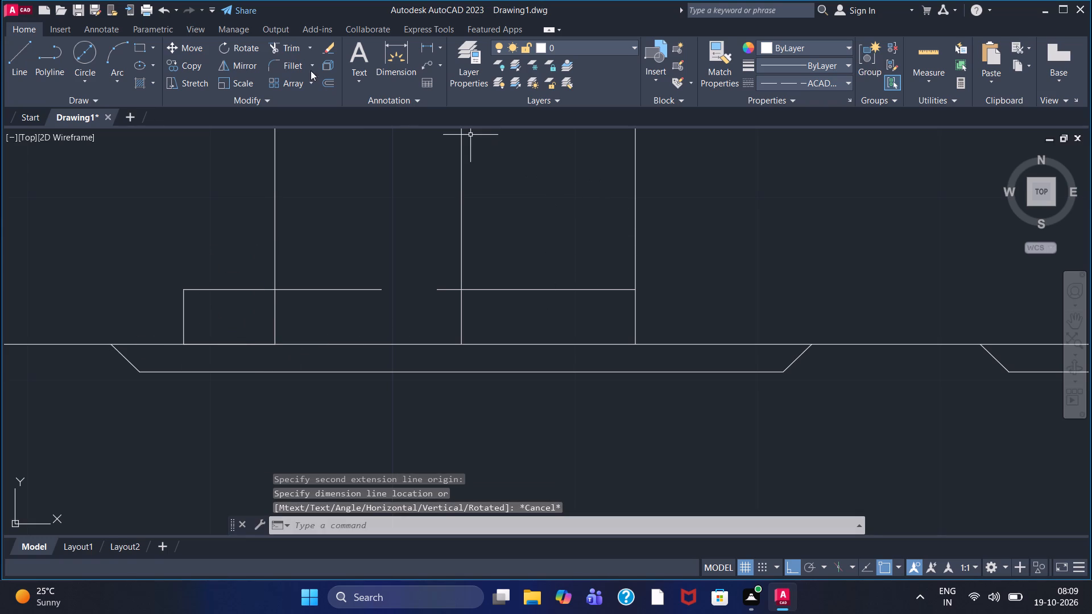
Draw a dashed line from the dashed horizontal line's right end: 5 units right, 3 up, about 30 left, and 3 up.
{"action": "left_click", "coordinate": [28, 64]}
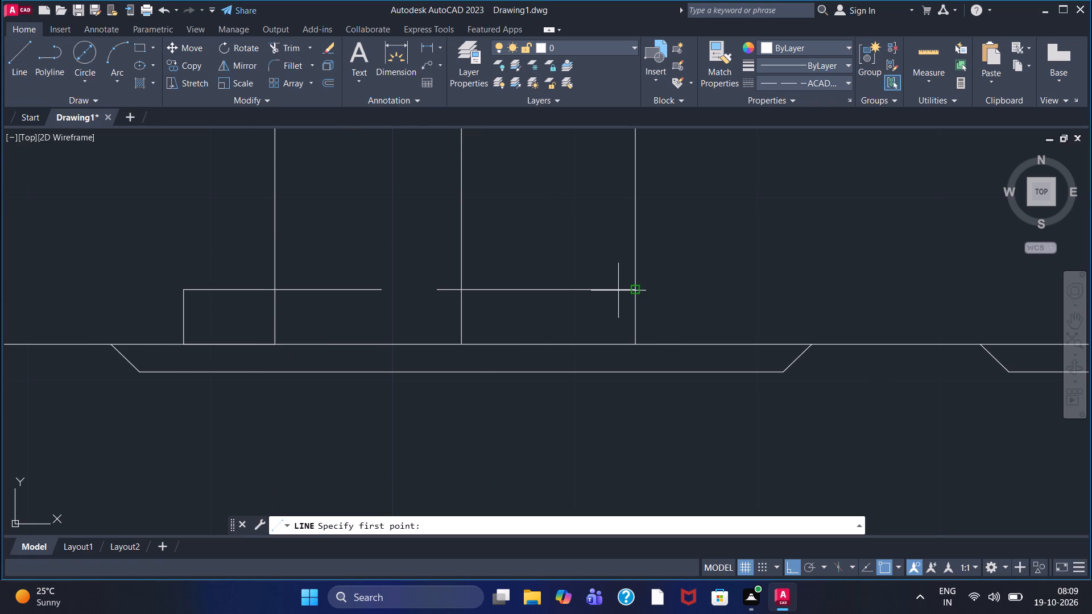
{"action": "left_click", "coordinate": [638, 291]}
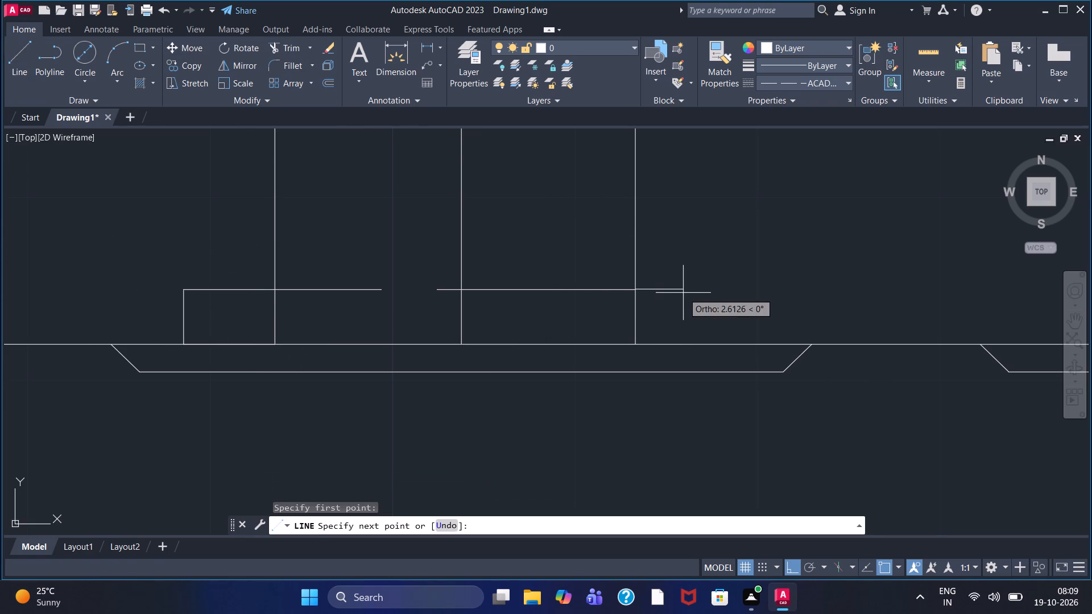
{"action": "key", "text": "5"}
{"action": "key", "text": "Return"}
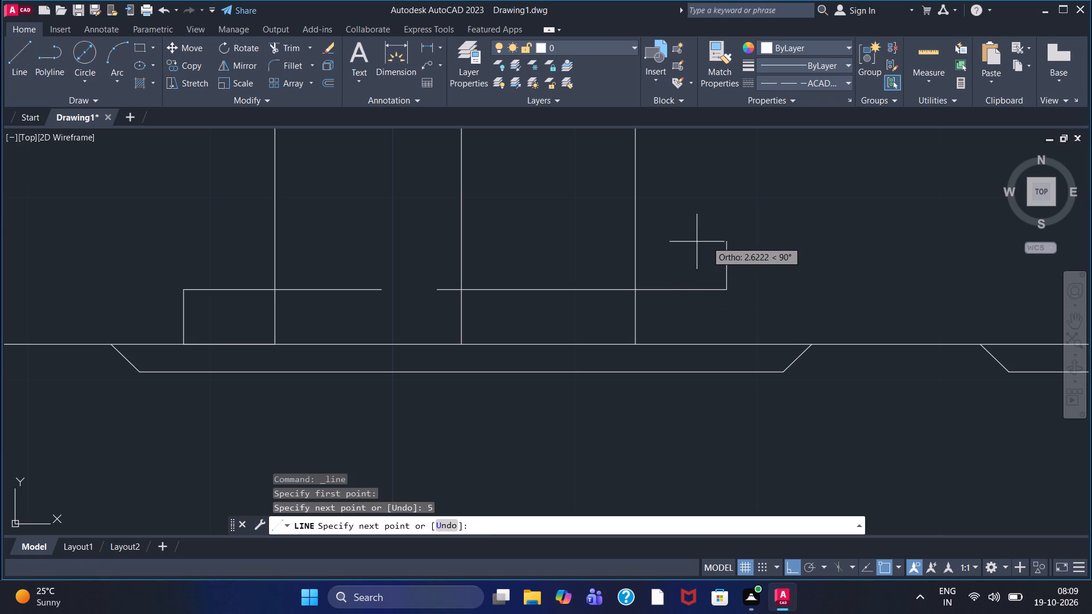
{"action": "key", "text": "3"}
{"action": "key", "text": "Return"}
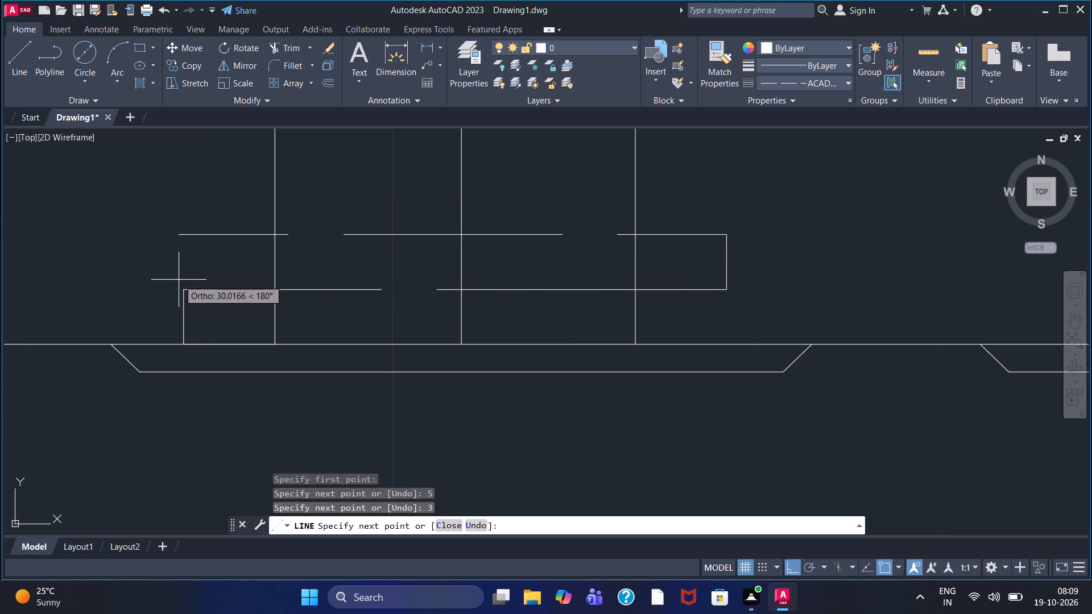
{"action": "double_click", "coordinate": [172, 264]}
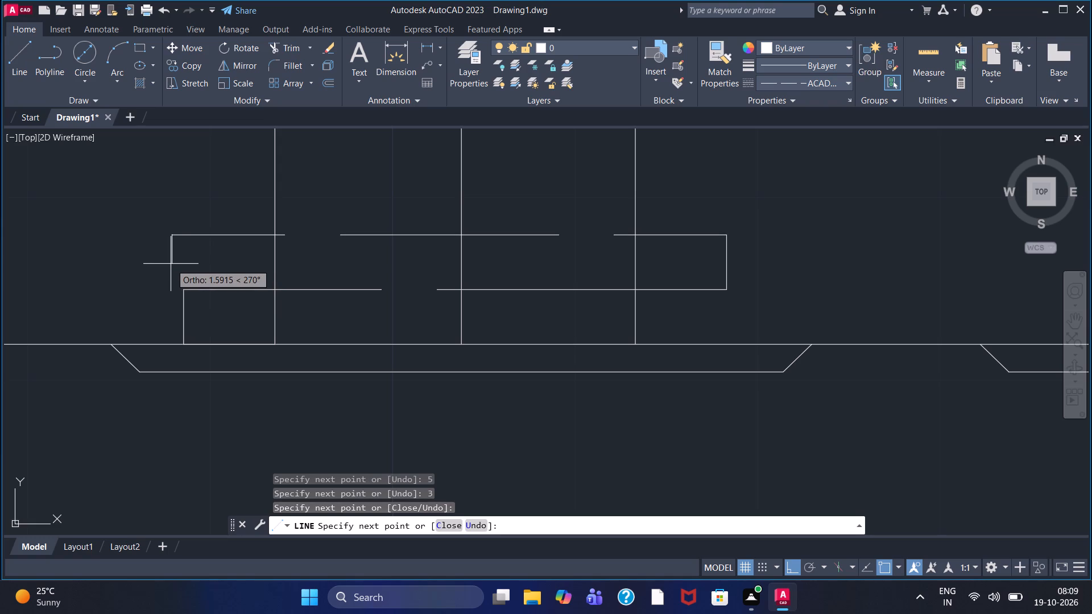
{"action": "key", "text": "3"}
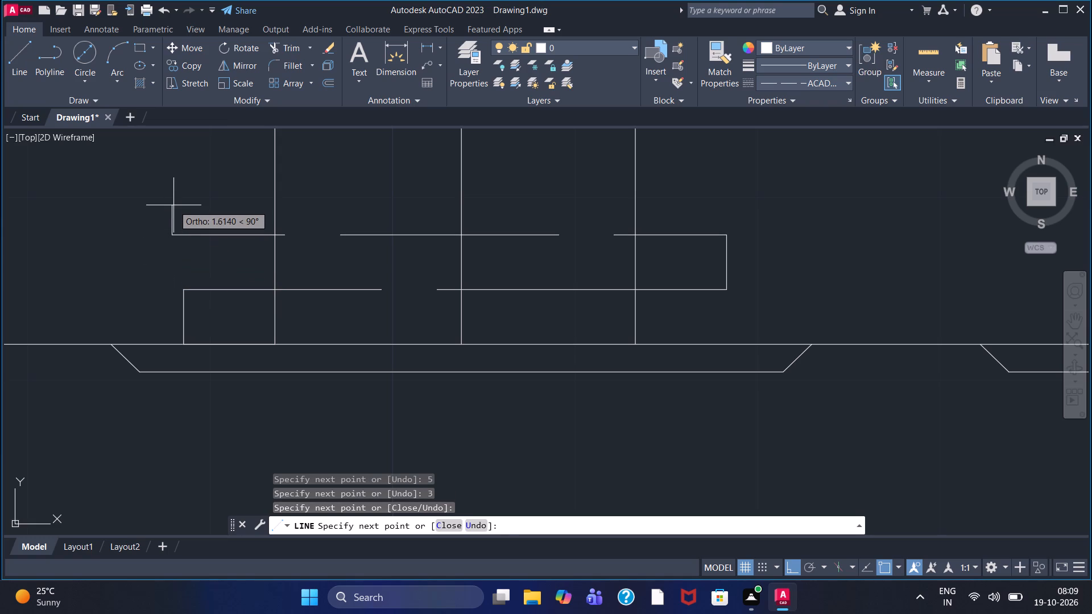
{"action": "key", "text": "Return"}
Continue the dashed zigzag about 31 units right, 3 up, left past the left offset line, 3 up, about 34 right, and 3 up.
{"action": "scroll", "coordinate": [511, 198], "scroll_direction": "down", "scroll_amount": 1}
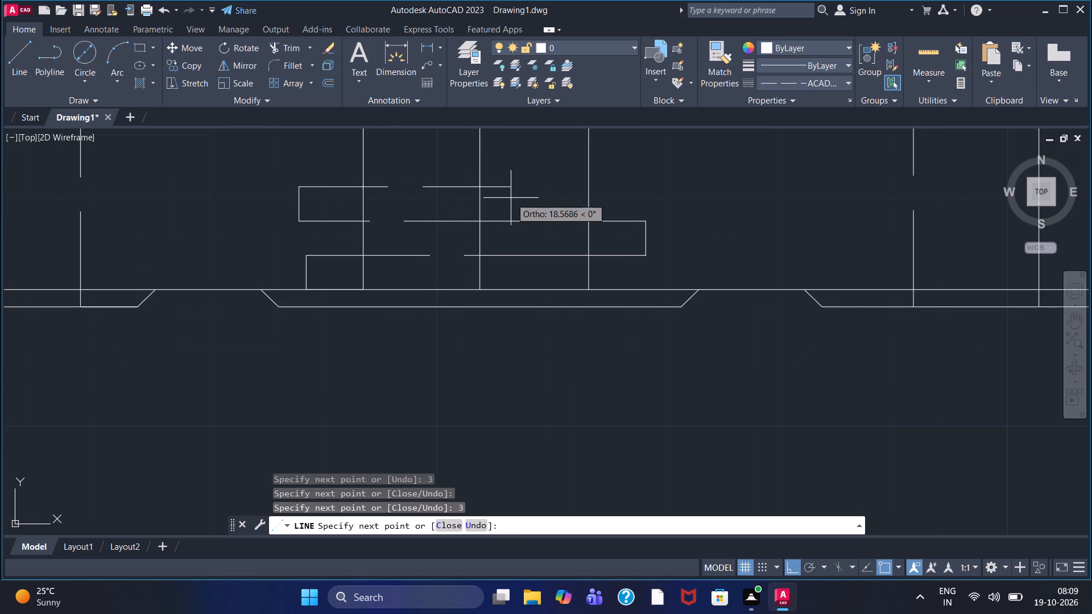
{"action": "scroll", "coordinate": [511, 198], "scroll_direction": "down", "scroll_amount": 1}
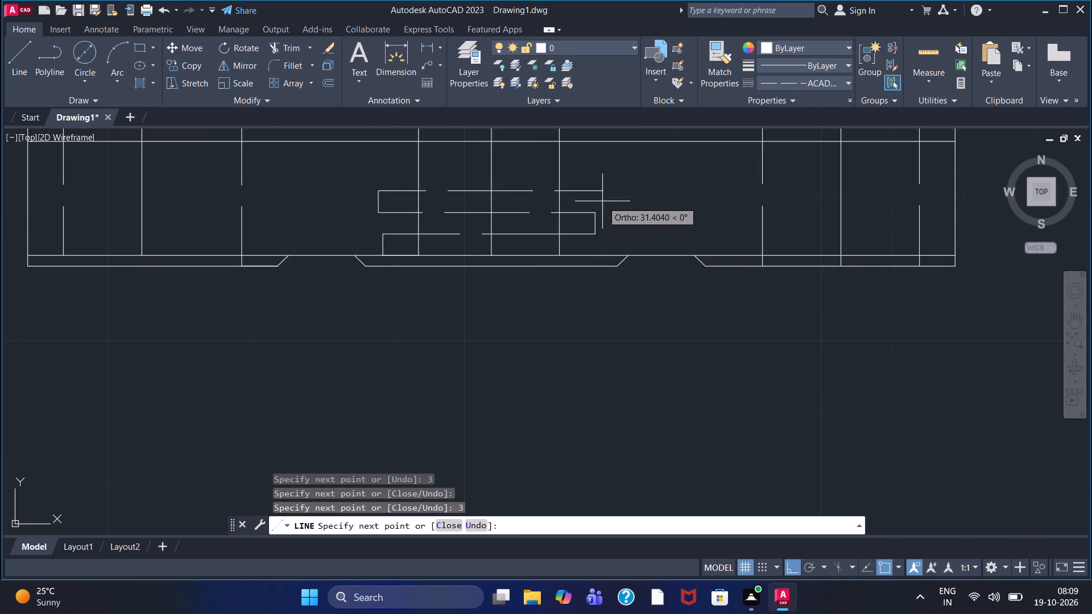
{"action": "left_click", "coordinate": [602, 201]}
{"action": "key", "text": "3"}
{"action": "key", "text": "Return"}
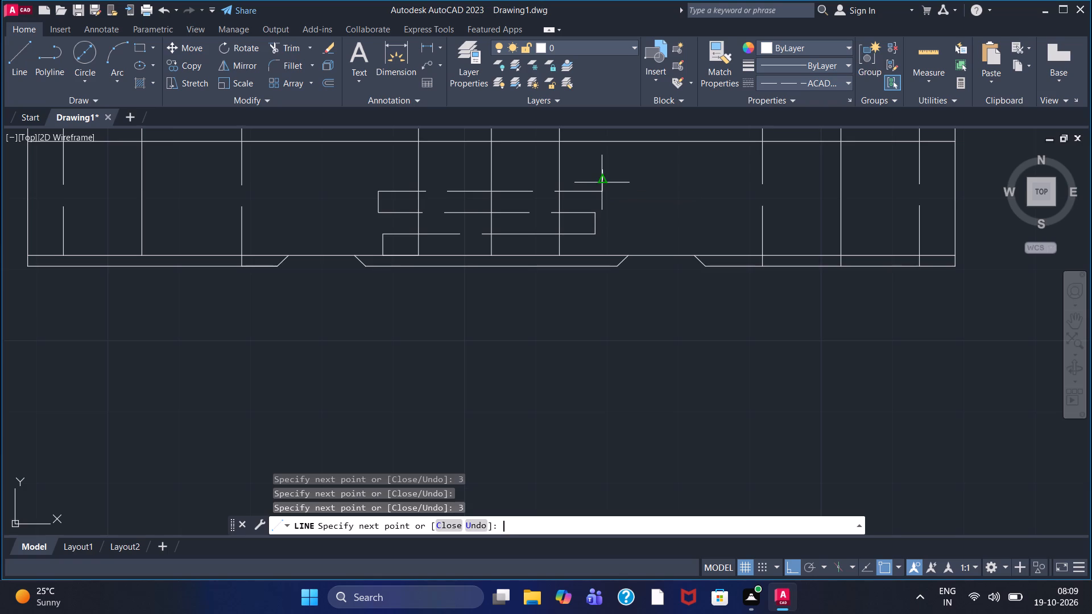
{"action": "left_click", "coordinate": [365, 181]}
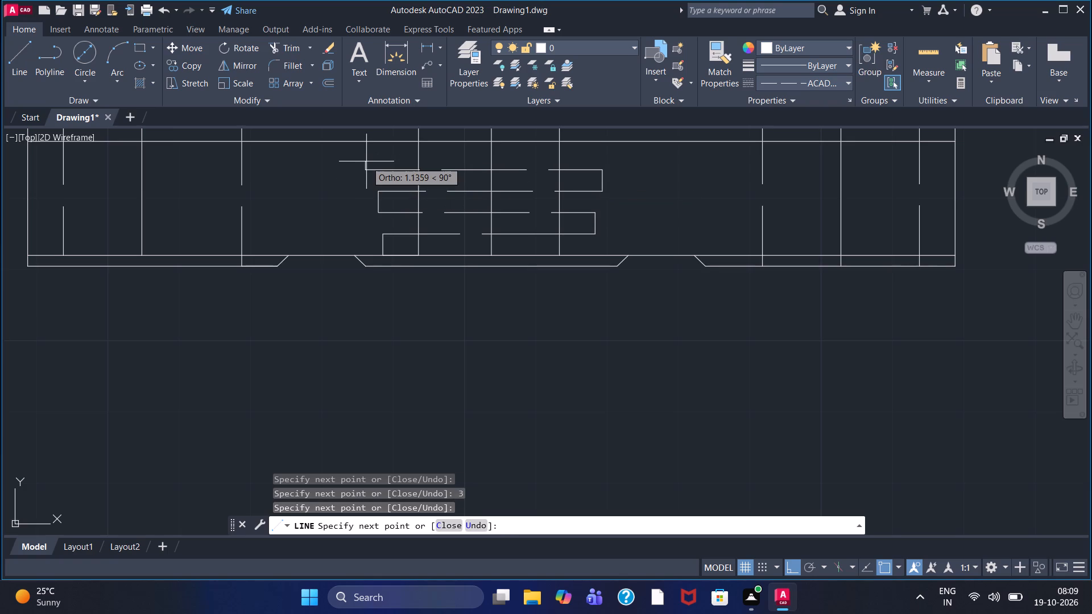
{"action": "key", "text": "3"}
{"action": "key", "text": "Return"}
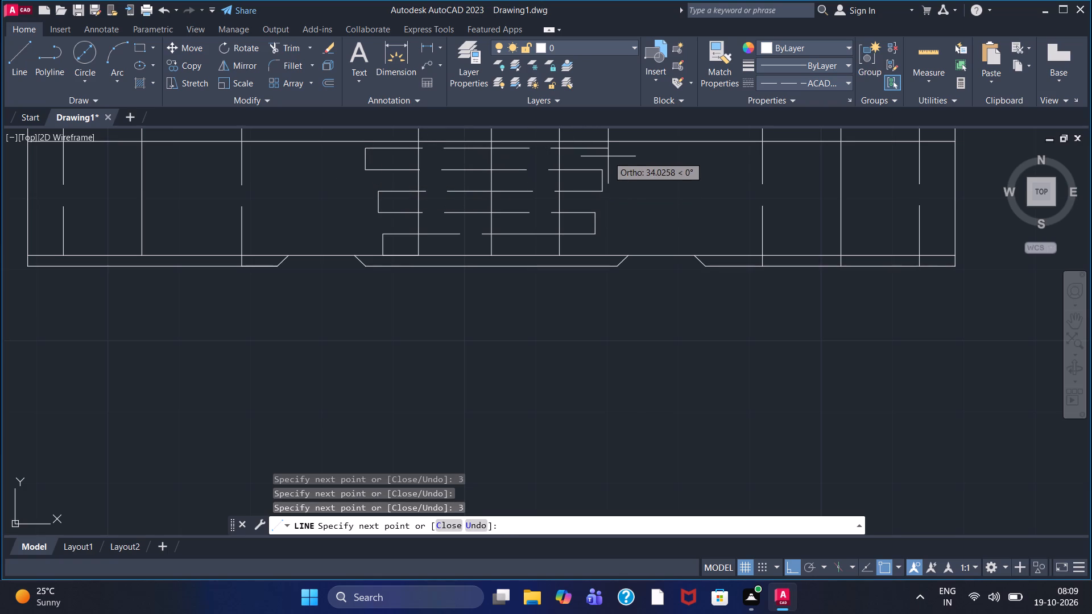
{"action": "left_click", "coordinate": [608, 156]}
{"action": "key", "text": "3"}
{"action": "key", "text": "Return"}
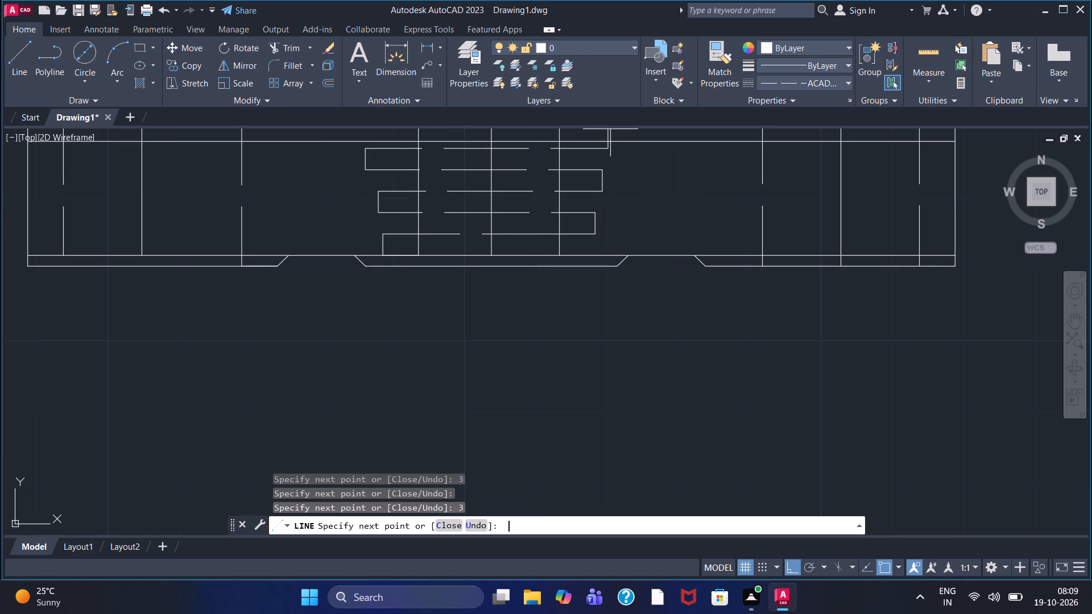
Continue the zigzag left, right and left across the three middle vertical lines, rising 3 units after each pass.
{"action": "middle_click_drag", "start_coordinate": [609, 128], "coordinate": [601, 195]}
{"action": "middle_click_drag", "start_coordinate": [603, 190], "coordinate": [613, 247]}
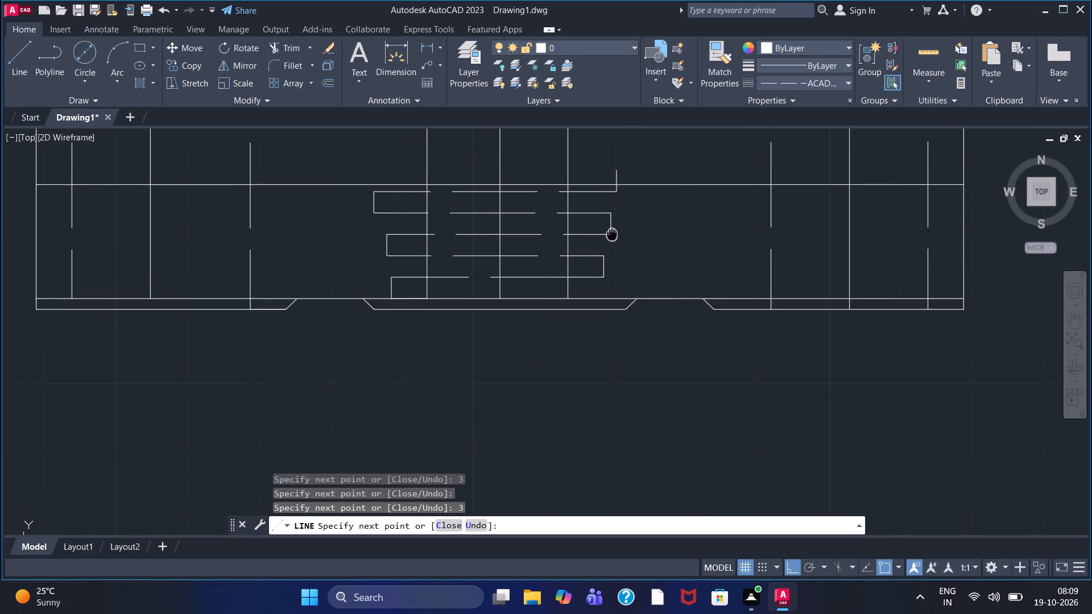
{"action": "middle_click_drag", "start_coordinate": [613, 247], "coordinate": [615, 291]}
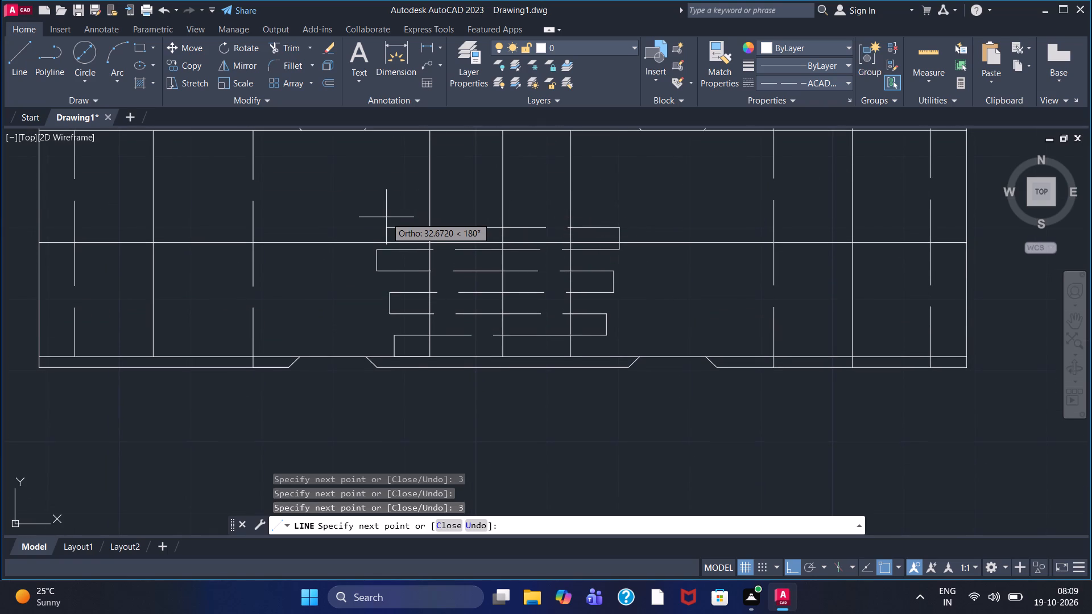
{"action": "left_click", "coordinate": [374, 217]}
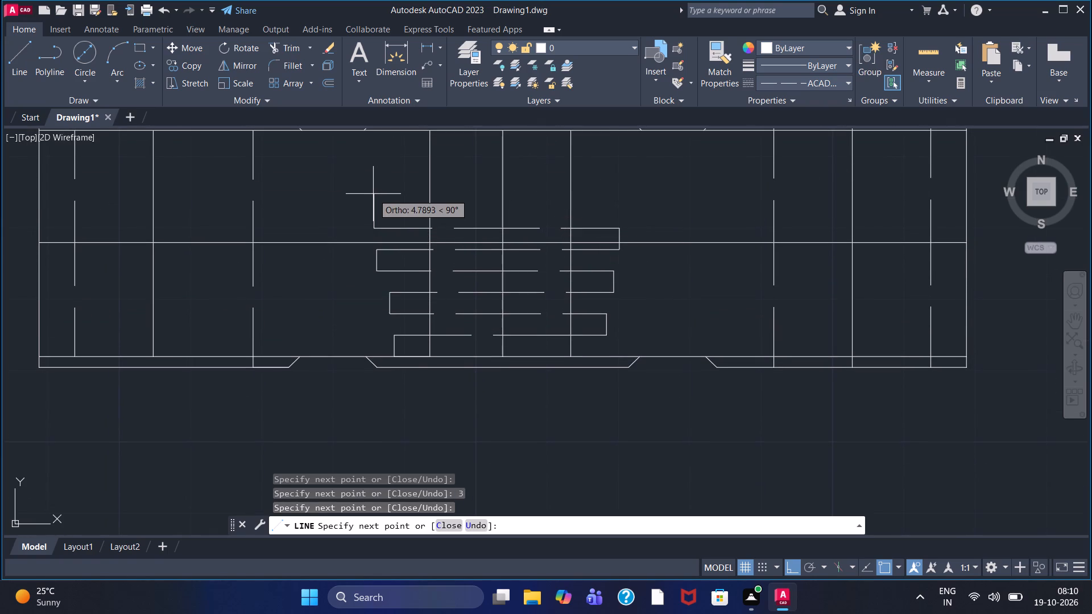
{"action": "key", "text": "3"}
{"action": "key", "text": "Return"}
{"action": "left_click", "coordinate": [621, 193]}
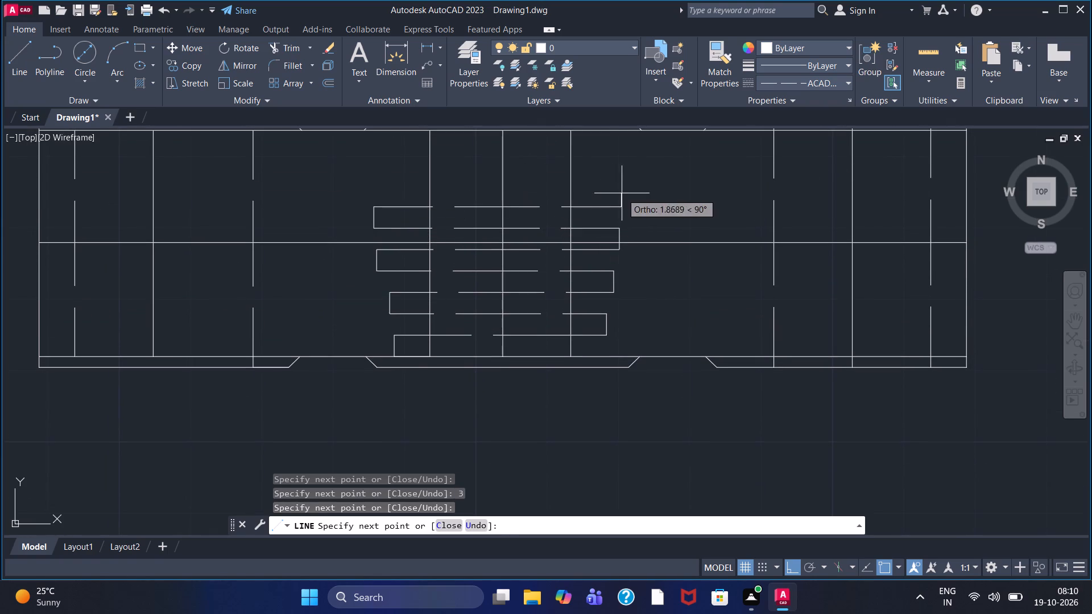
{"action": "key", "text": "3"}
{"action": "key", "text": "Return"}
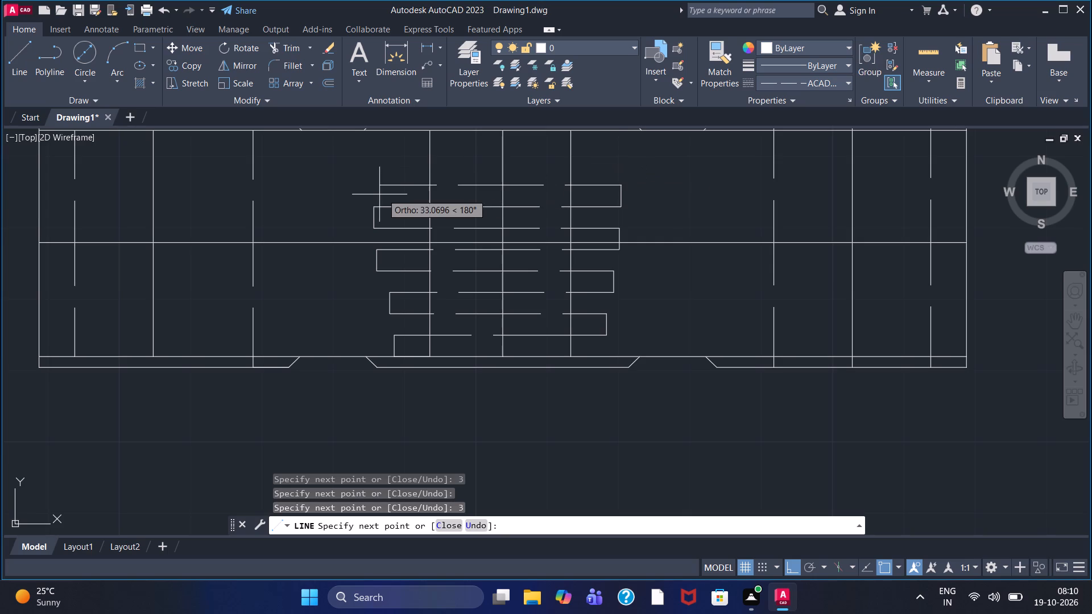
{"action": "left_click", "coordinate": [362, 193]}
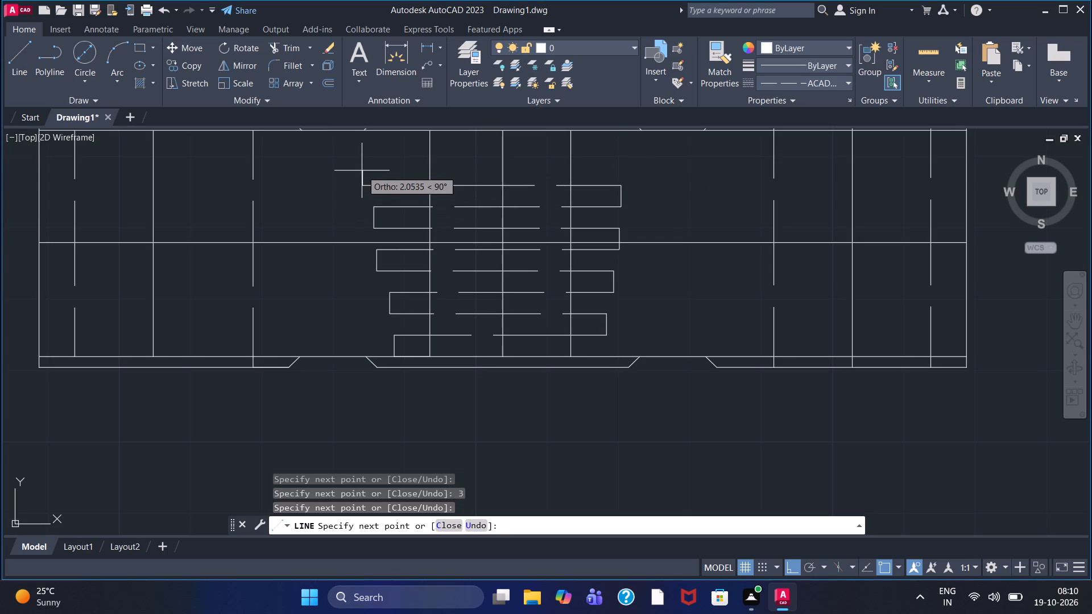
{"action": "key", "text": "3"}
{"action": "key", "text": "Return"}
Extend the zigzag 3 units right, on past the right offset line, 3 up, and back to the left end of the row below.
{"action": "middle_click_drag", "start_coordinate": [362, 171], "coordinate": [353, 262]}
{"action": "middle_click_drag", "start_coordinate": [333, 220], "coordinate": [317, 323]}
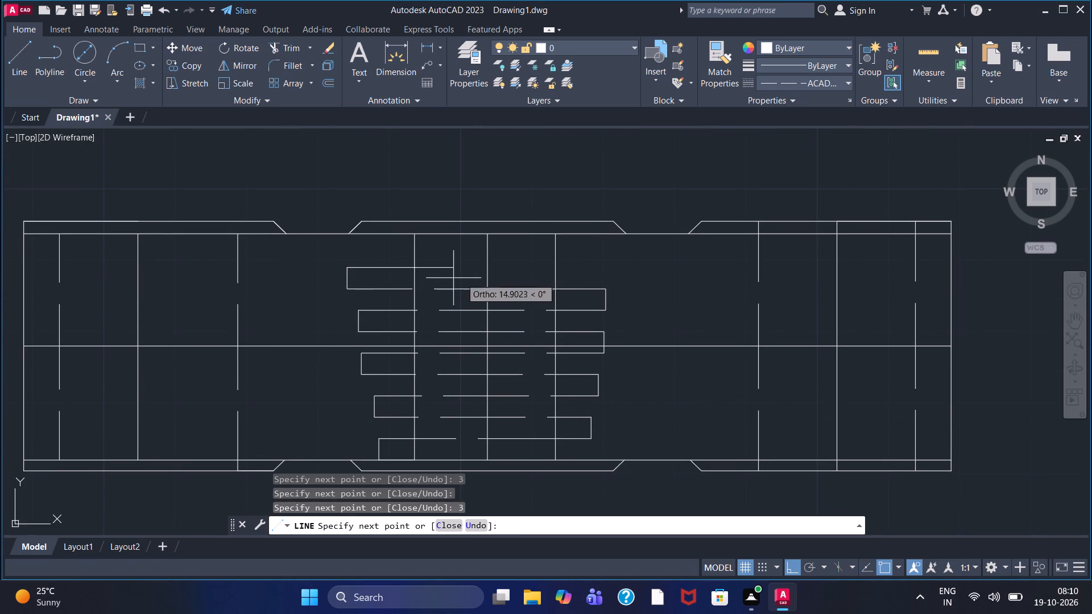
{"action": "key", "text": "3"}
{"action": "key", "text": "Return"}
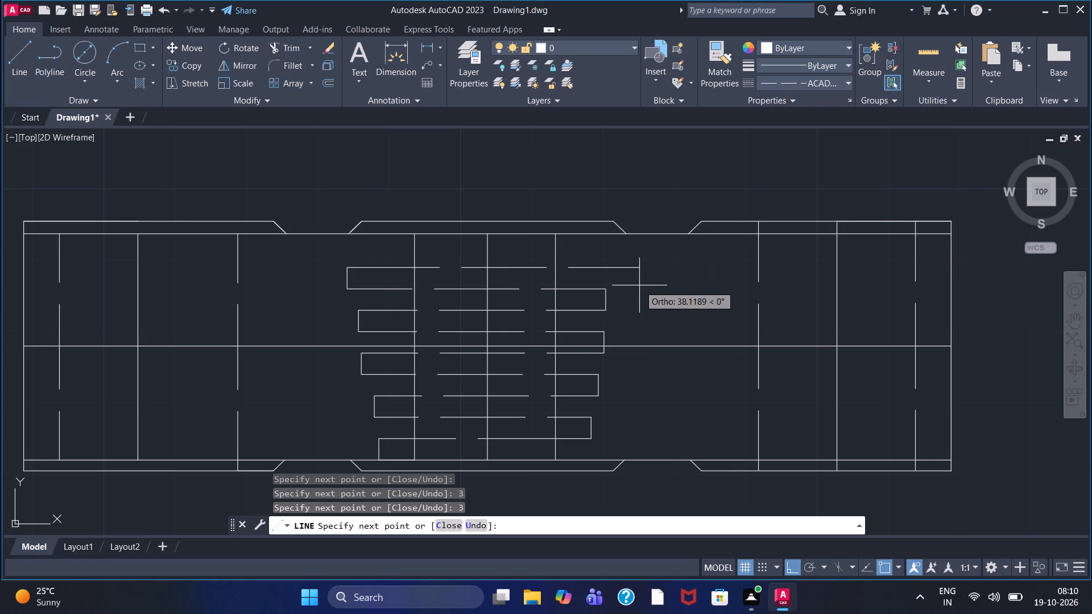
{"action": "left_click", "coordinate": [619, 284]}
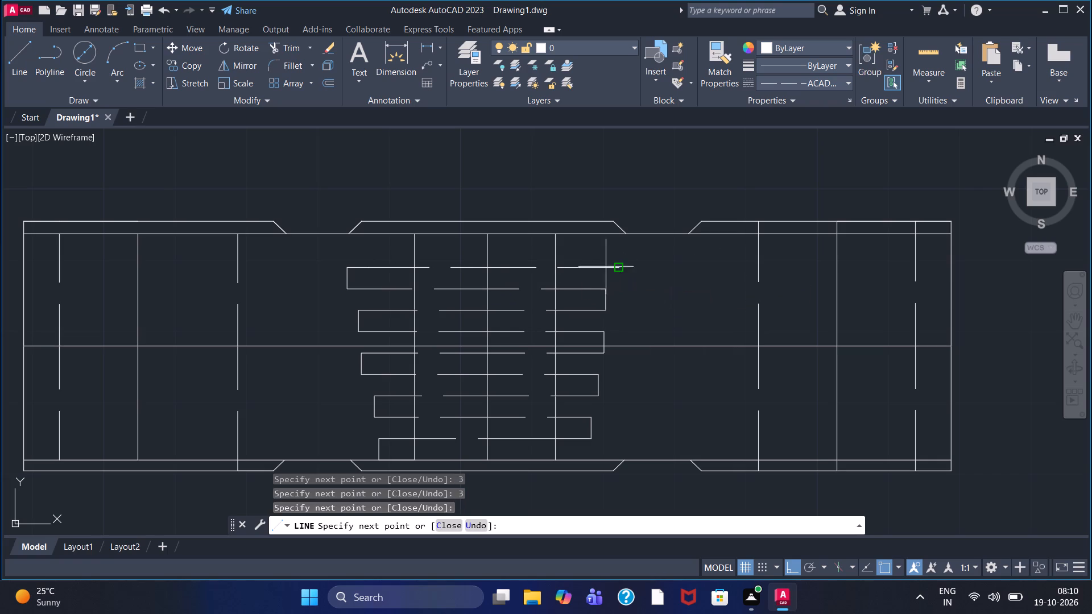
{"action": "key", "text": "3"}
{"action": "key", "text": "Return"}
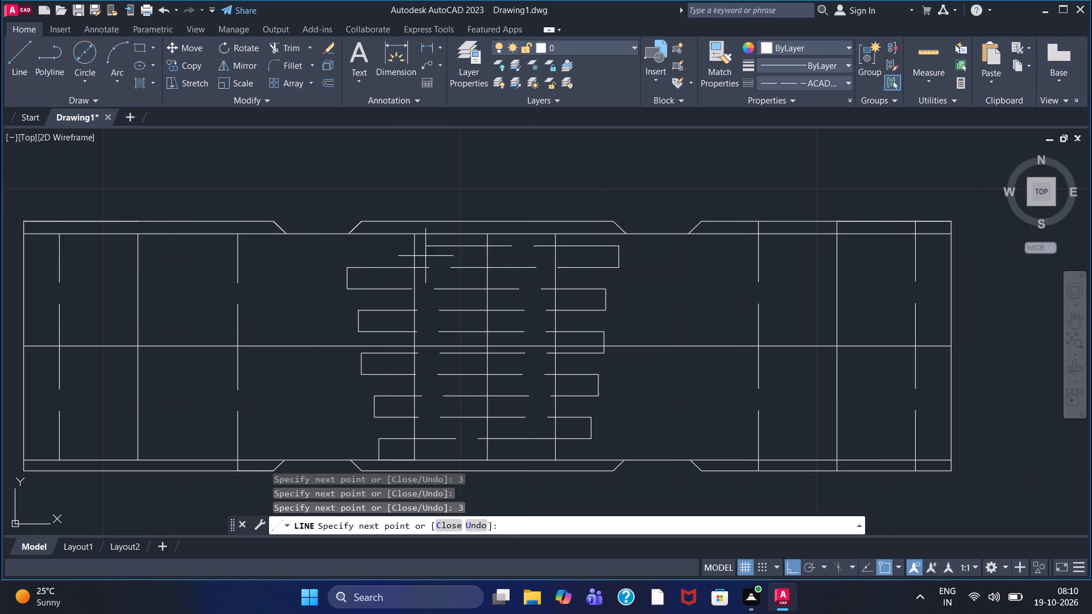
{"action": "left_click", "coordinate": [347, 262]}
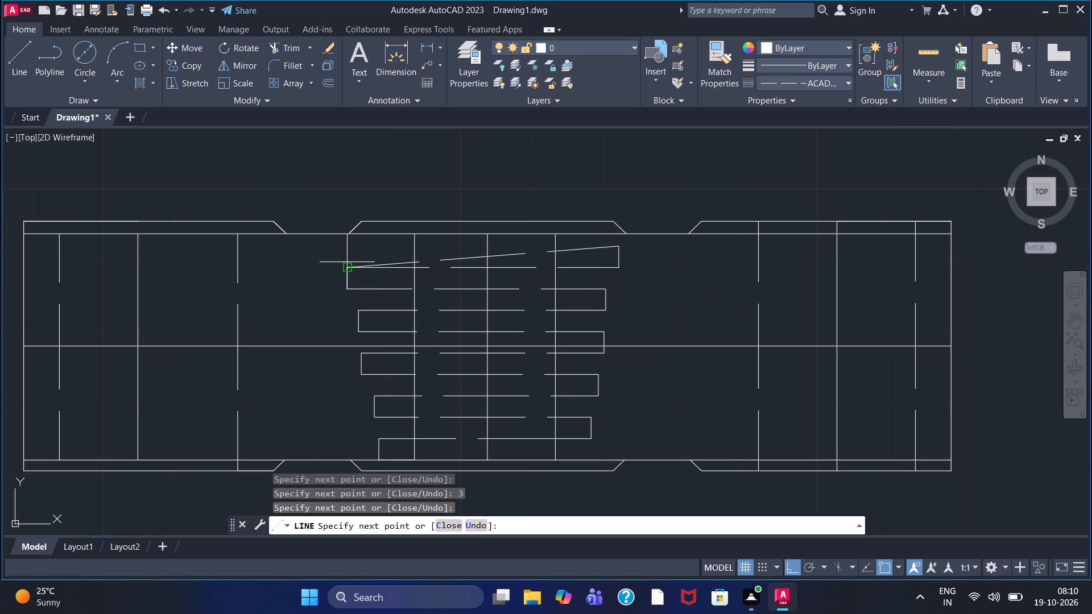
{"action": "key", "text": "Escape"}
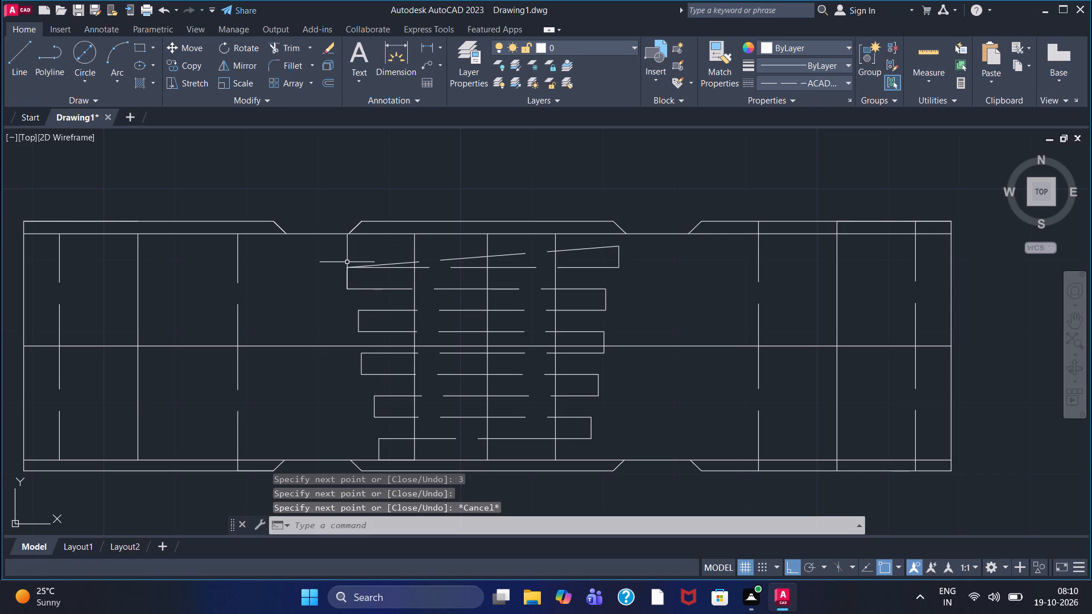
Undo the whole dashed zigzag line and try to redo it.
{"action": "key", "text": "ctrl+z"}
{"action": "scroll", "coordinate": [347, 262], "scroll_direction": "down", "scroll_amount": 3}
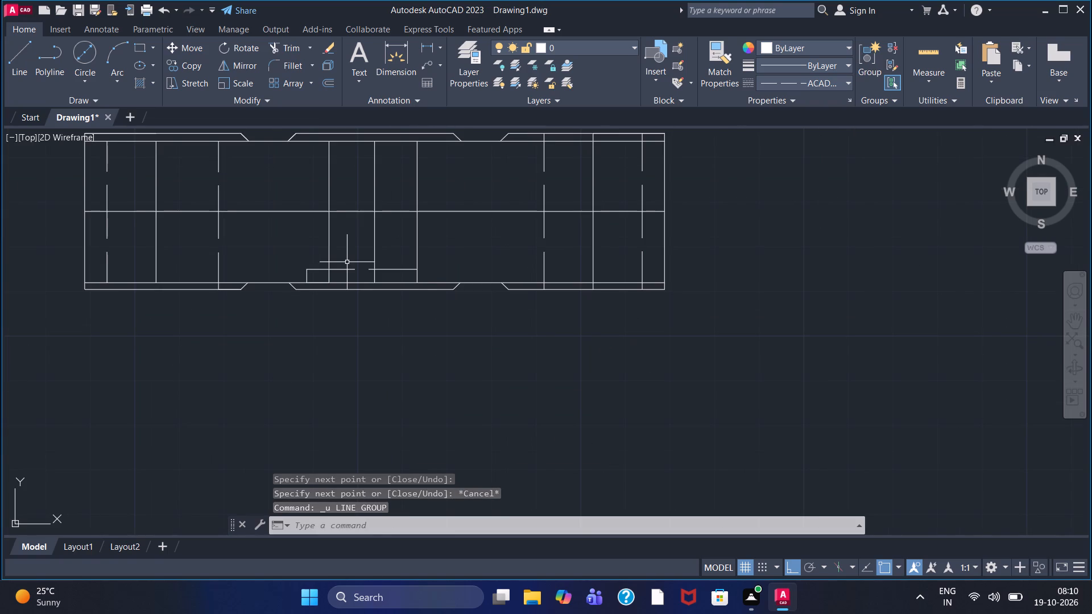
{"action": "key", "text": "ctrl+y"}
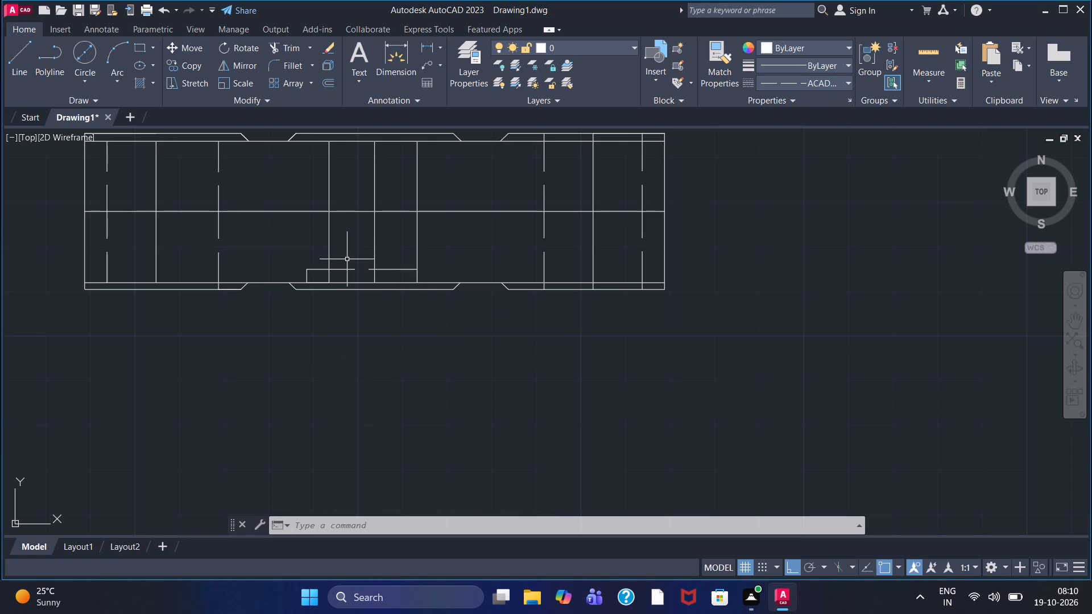
Draw a new dashed line from the horizontal line's end at the right offset line, 5 units right and 3 up.
{"action": "left_click", "coordinate": [7, 70]}
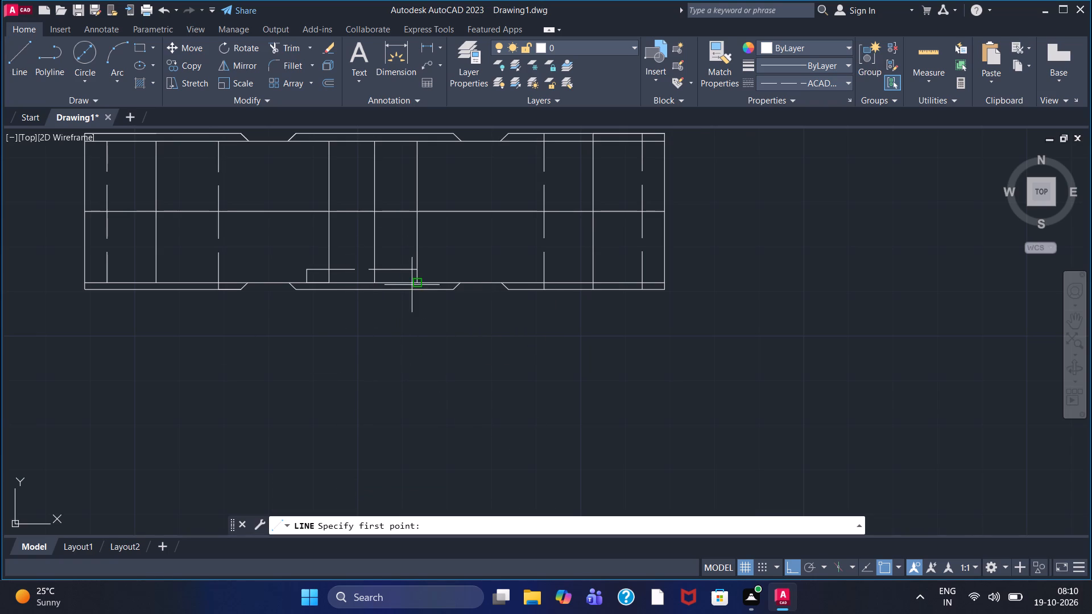
{"action": "scroll", "coordinate": [411, 282], "scroll_direction": "up", "scroll_amount": 2}
{"action": "left_click", "coordinate": [423, 251]}
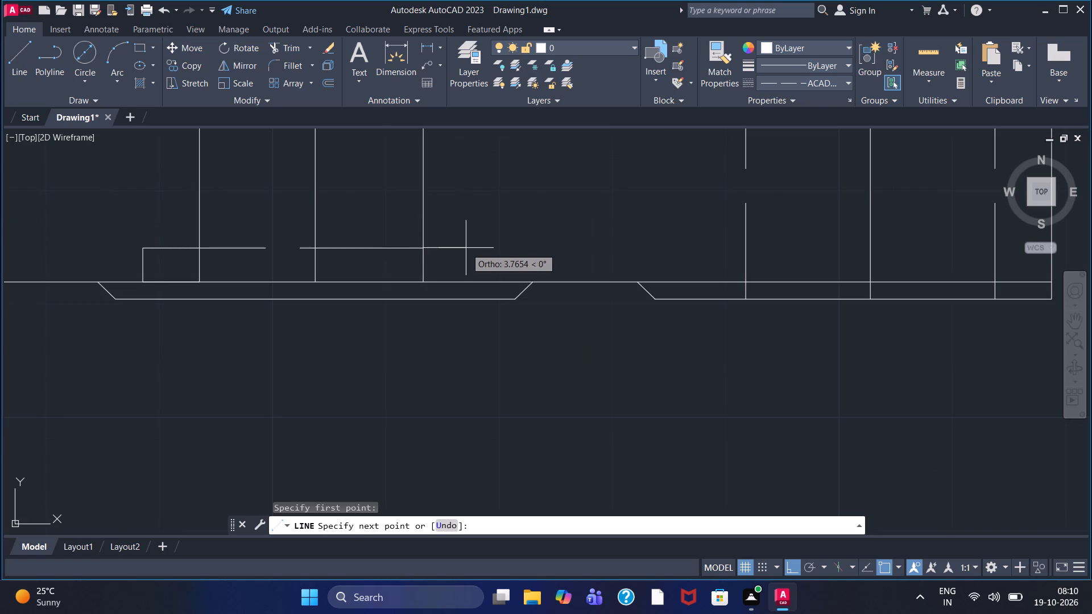
{"action": "key", "text": "5"}
{"action": "key", "text": "Return"}
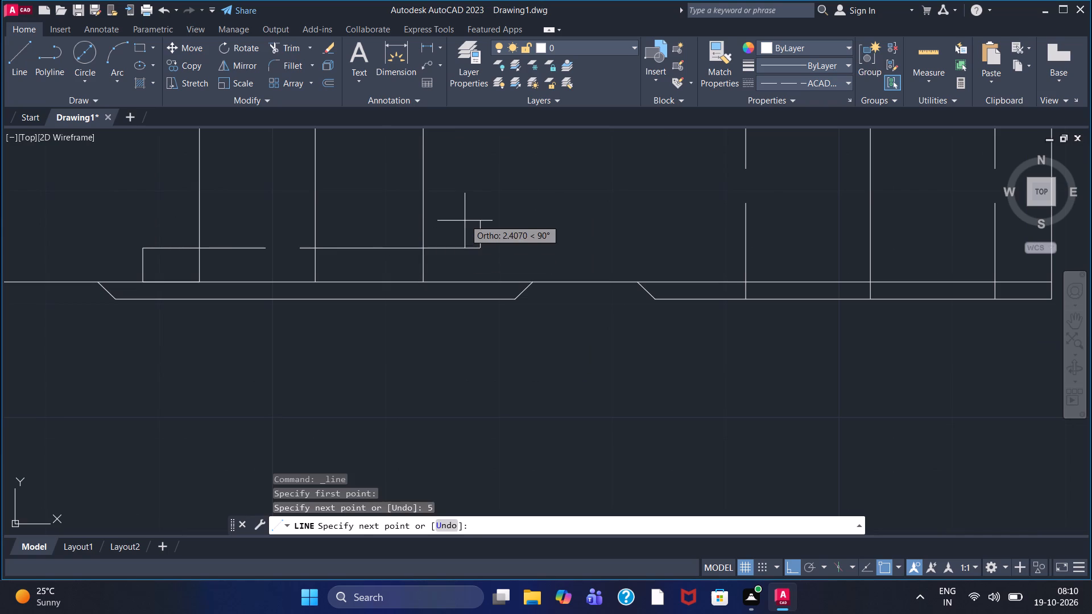
{"action": "key", "text": "3"}
{"action": "key", "text": "Return"}
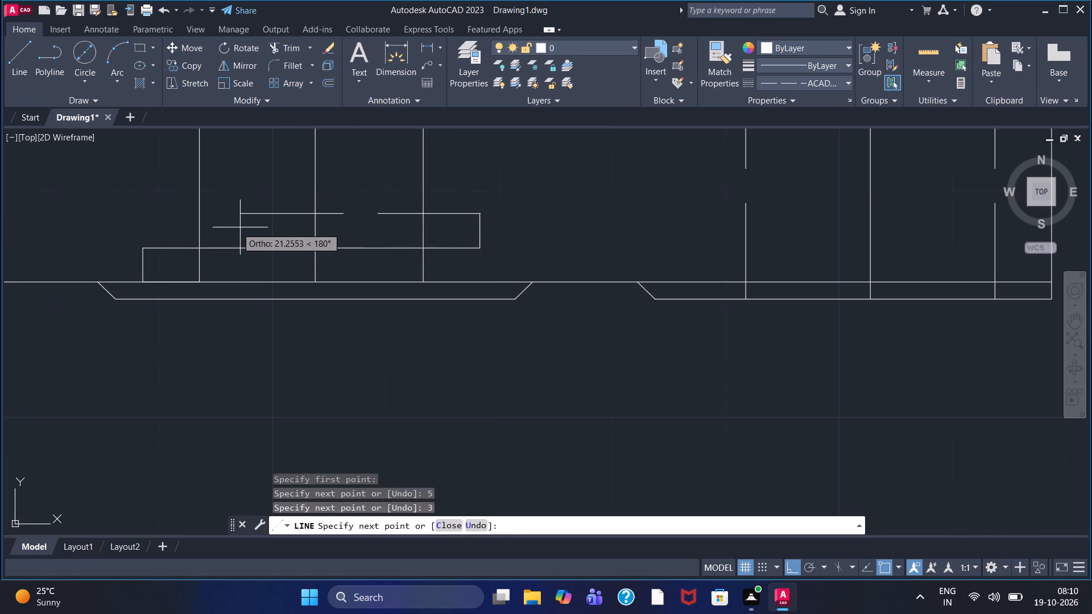
Continue the dashed zigzag left, right and left across the three middle vertical lines, rising 3 units after each pass.
{"action": "middle_click_drag", "start_coordinate": [227, 230], "coordinate": [243, 452]}
{"action": "scroll", "coordinate": [250, 442], "scroll_direction": "down", "scroll_amount": 1}
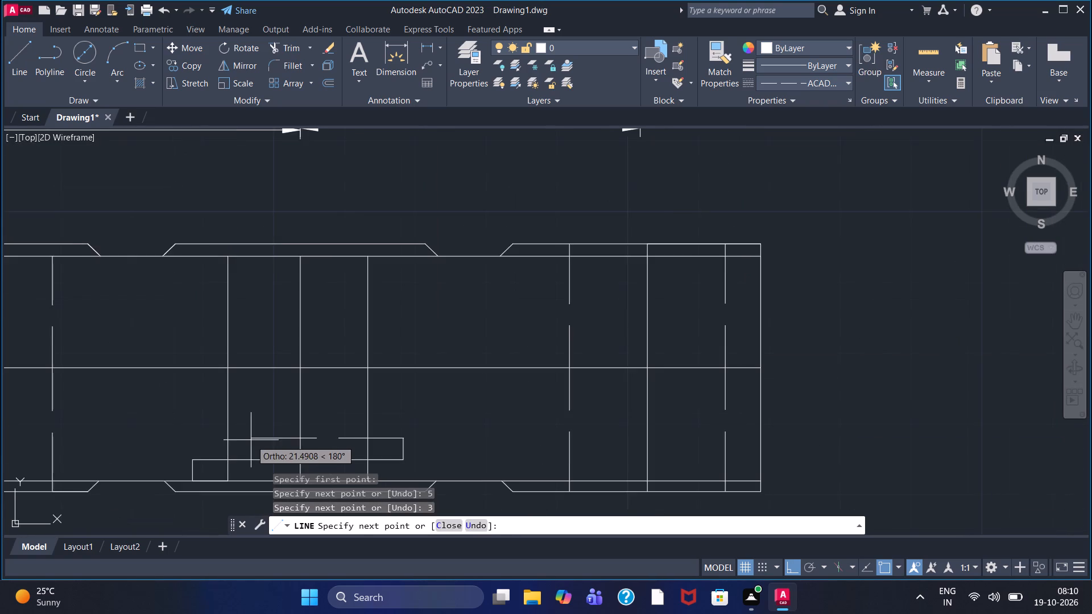
{"action": "scroll", "coordinate": [251, 440], "scroll_direction": "down", "scroll_amount": 1}
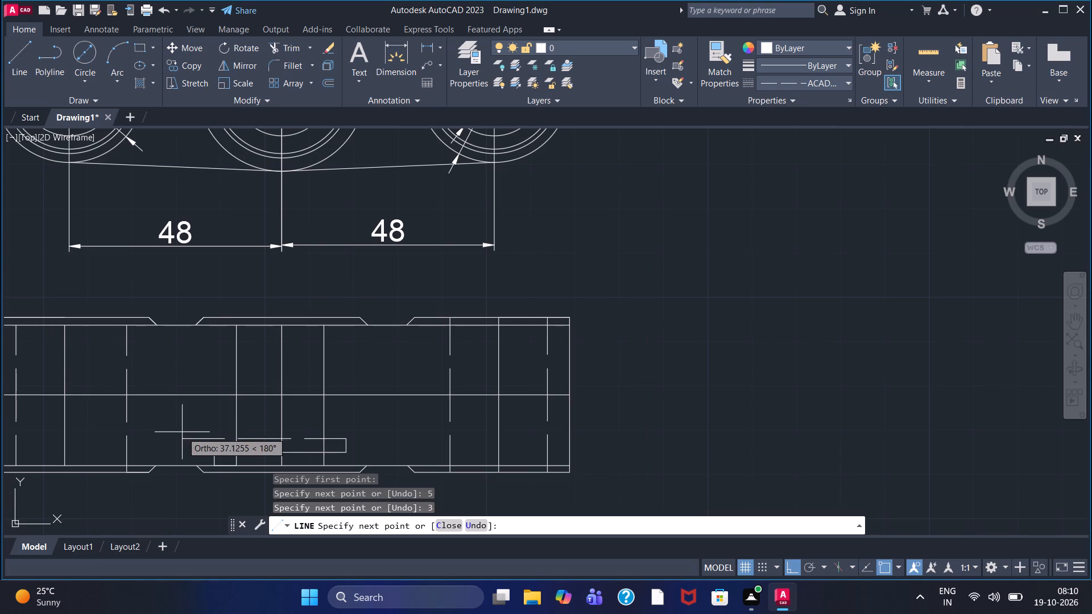
{"action": "left_click", "coordinate": [211, 434]}
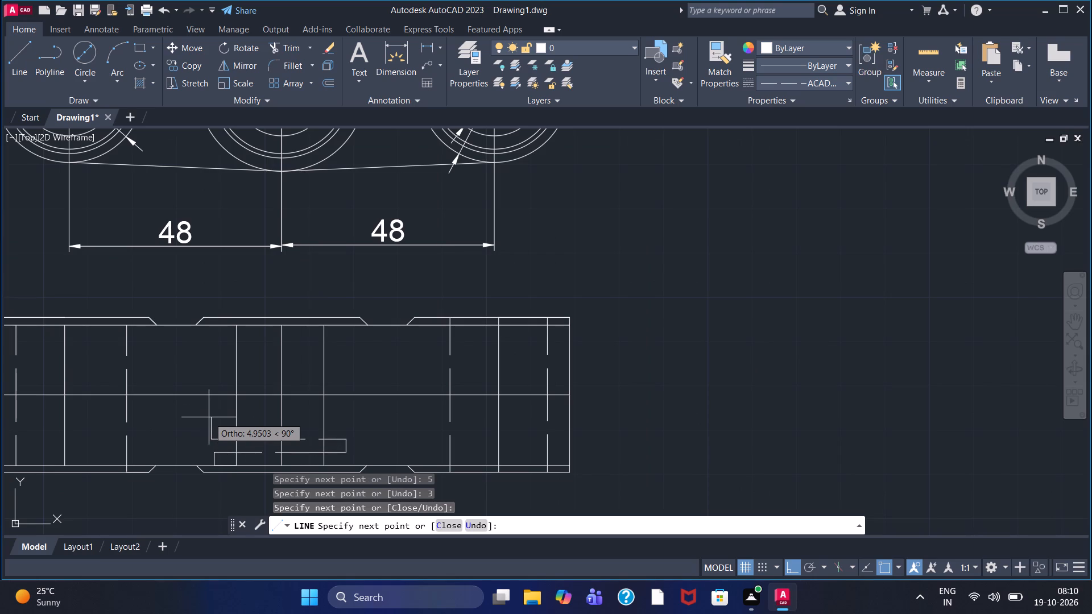
{"action": "key", "text": "3"}
{"action": "key", "text": "Return"}
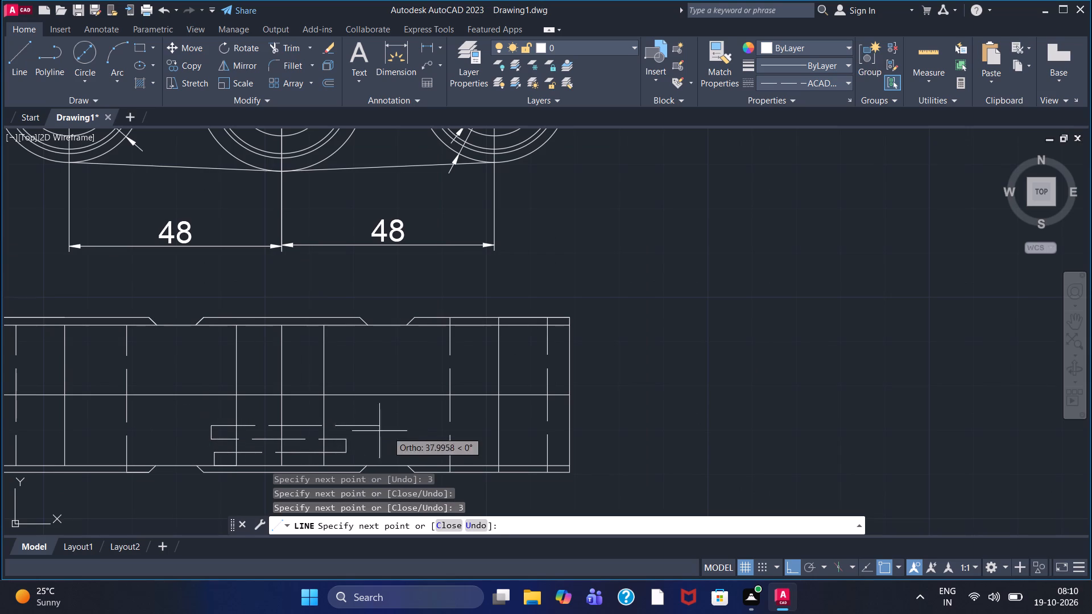
{"action": "left_click", "coordinate": [361, 437]}
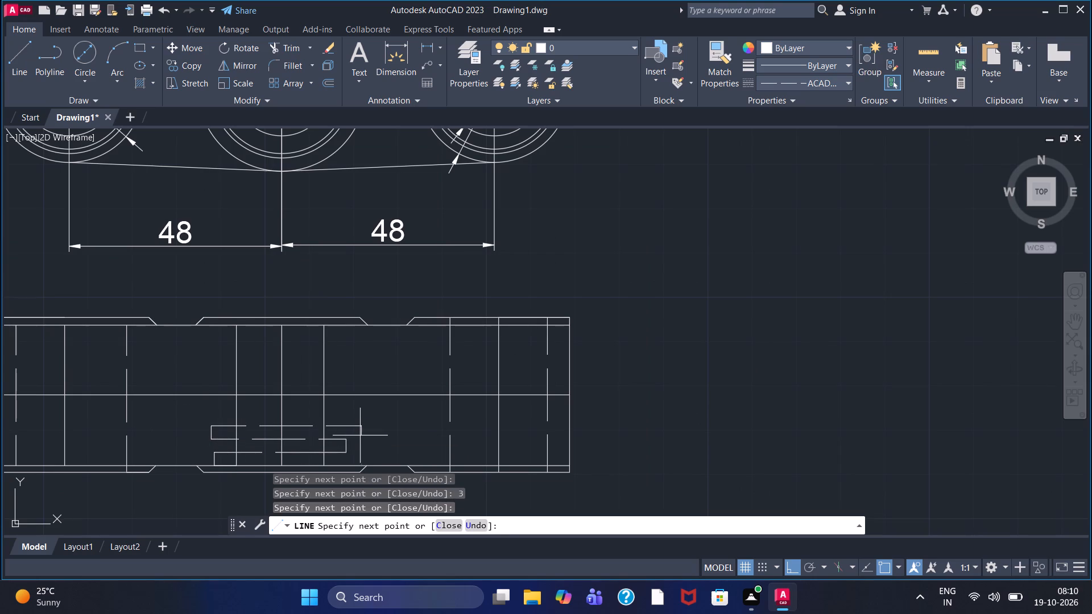
{"action": "key", "text": "3"}
{"action": "key", "text": "Return"}
{"action": "left_click", "coordinate": [192, 426]}
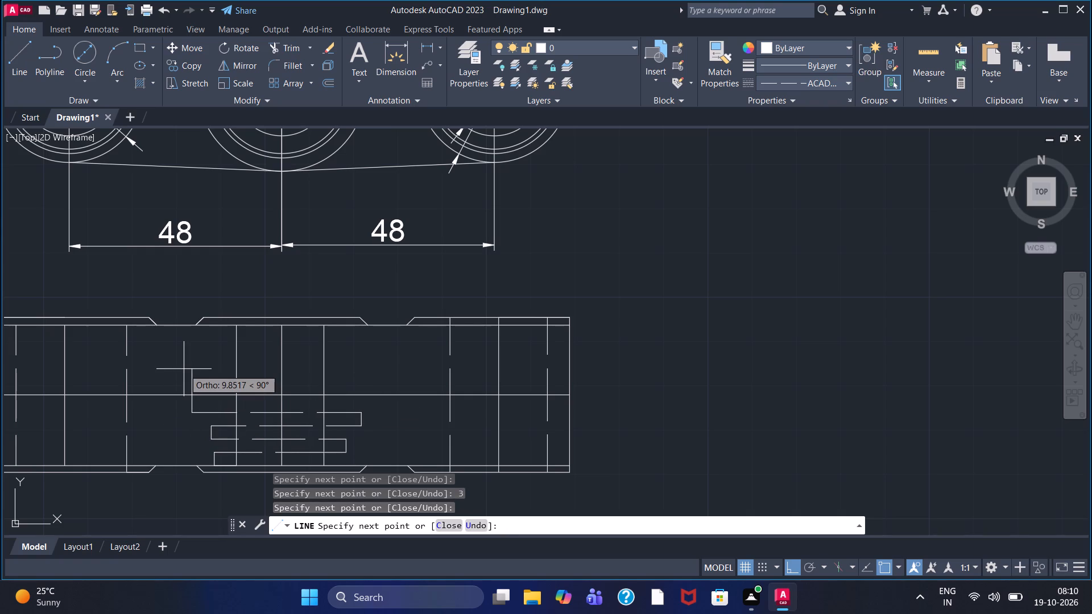
{"action": "key", "text": "3"}
{"action": "key", "text": "Return"}
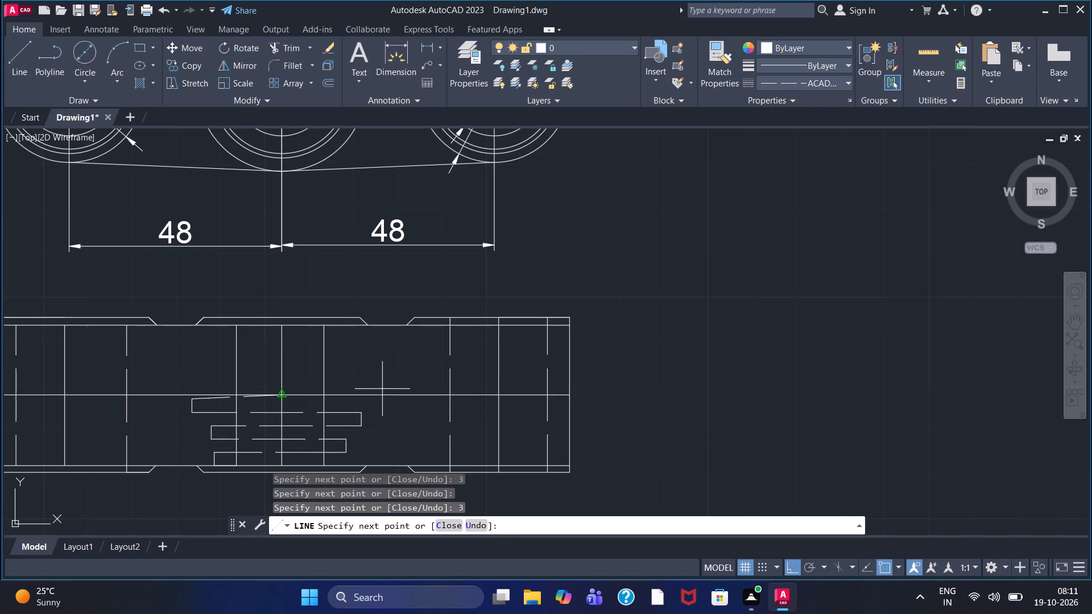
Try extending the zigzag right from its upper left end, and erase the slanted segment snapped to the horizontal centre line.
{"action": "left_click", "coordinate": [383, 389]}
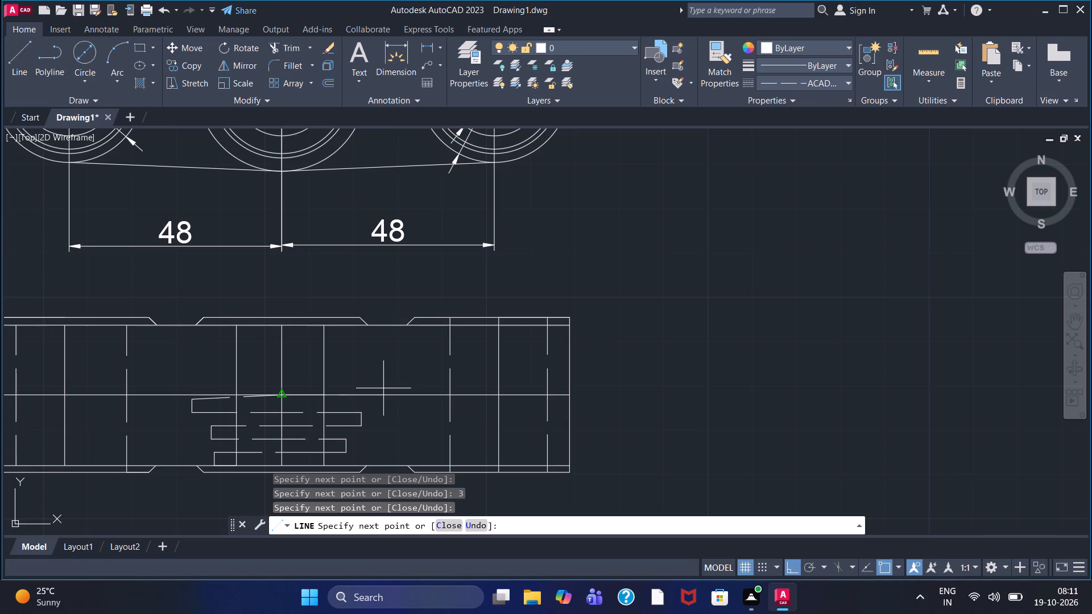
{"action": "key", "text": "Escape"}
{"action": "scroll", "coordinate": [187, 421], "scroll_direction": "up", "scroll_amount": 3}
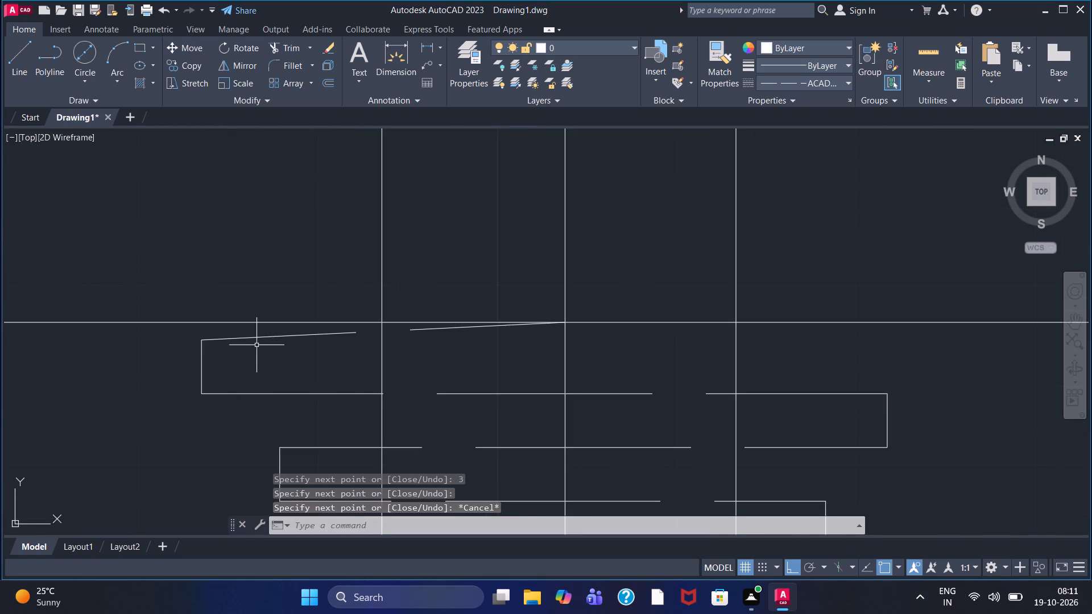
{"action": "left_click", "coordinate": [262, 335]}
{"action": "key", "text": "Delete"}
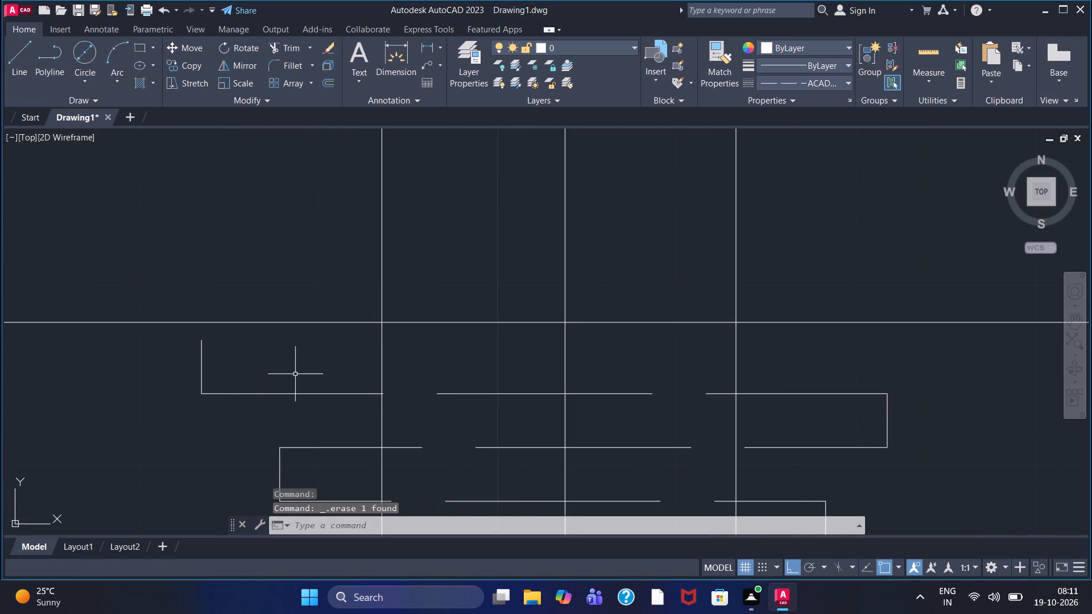
Restart the dashed line at the zigzag's upper left end and run it right, left and right, rising 3 units after each pass.
{"action": "left_click_drag", "start_coordinate": [28, 70], "coordinate": [39, 88]}
{"action": "left_click", "coordinate": [13, 63]}
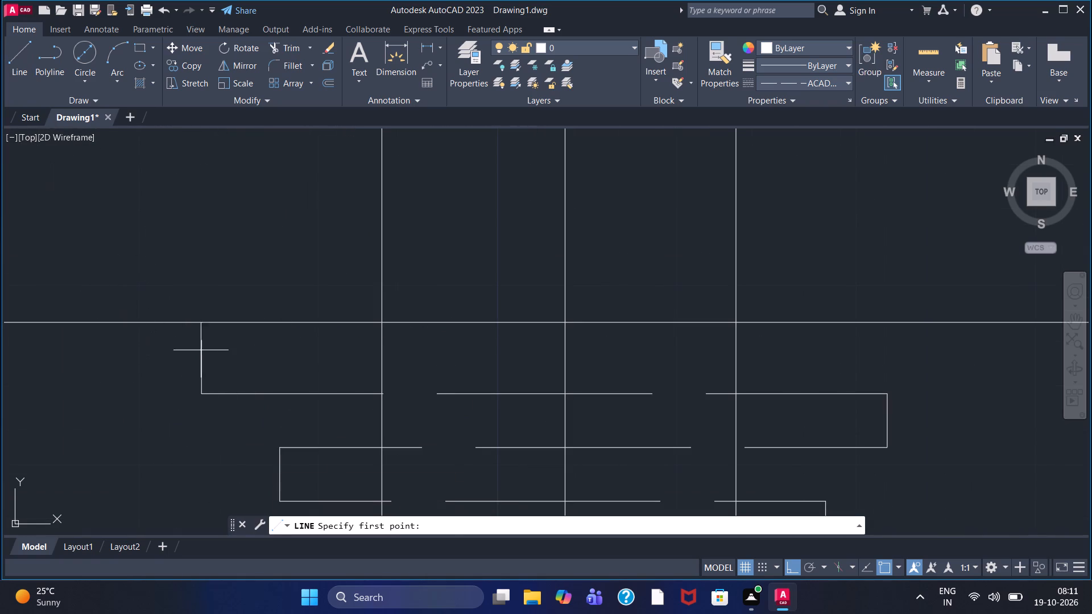
{"action": "left_click", "coordinate": [204, 342]}
{"action": "left_click", "coordinate": [941, 373]}
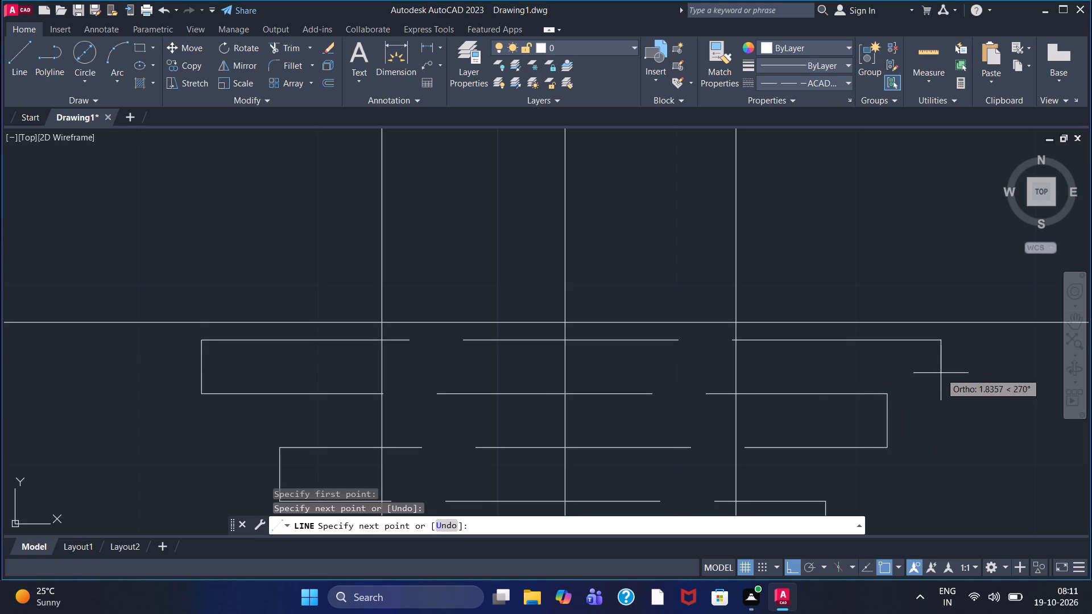
{"action": "key", "text": "3"}
{"action": "key", "text": "Return"}
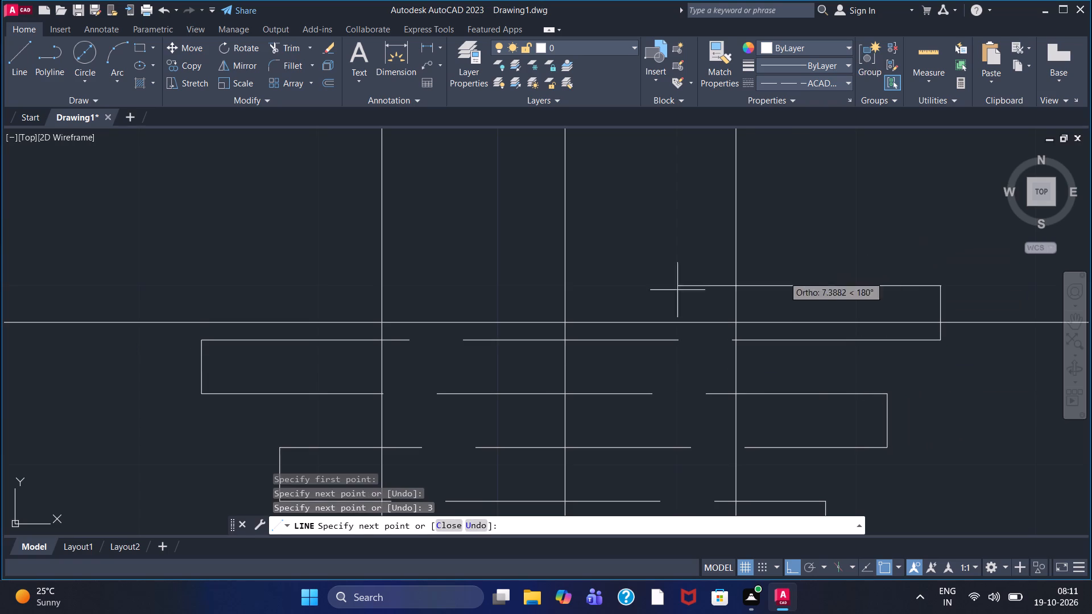
{"action": "left_click", "coordinate": [134, 302]}
{"action": "key", "text": "3"}
{"action": "key", "text": "Return"}
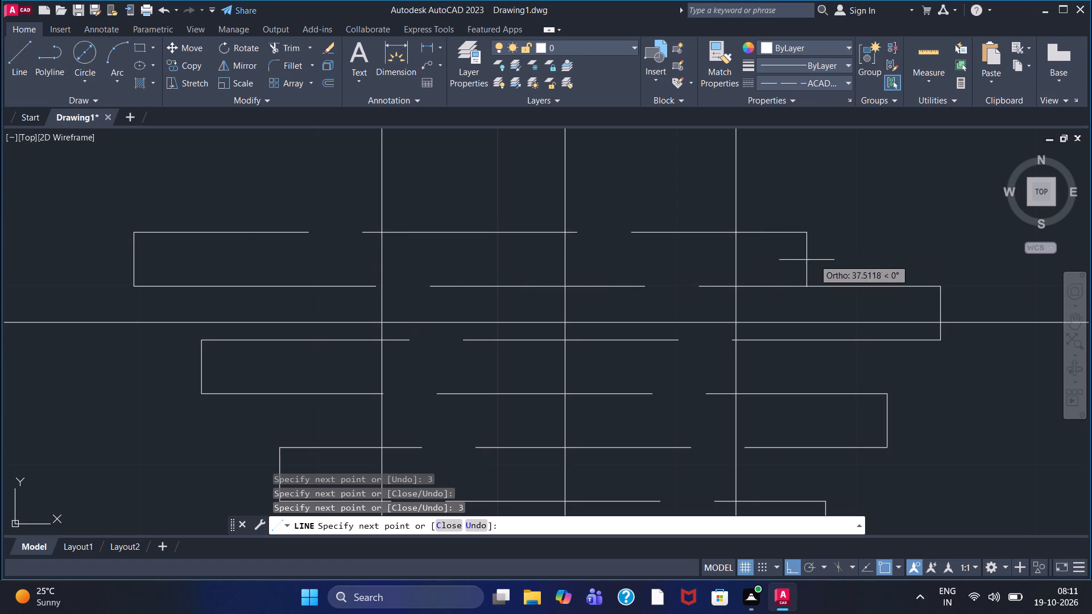
{"action": "left_click", "coordinate": [946, 259]}
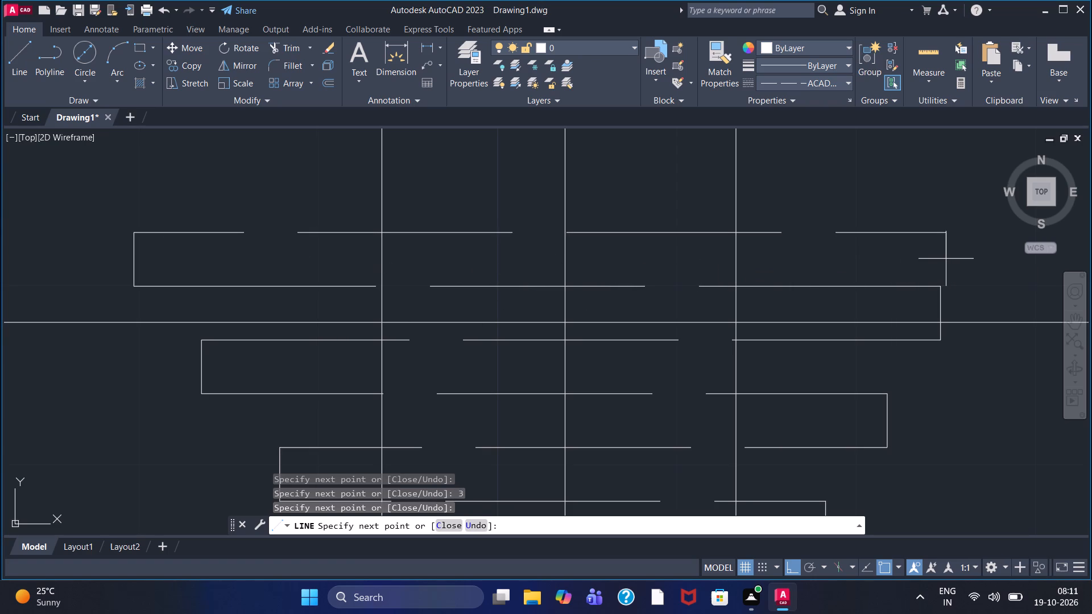
{"action": "key", "text": "3"}
{"action": "key", "text": "Return"}
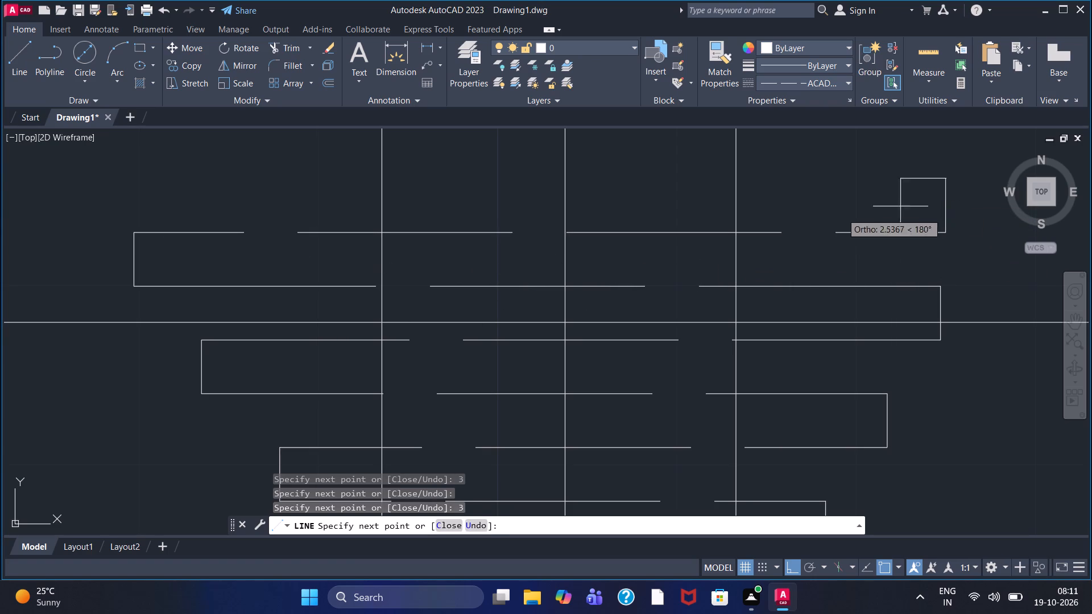
Continue the zigzag left, right and left, rising 3 units between passes, and end the line just below the view's top edge.
{"action": "left_click", "coordinate": [128, 196]}
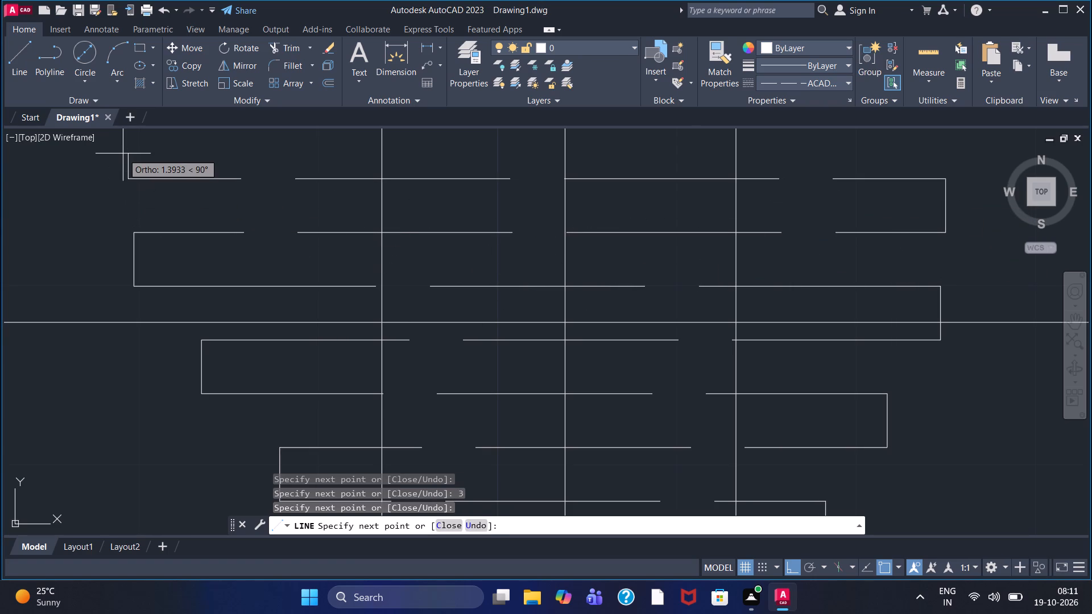
{"action": "middle_click_drag", "start_coordinate": [123, 153], "coordinate": [110, 345]}
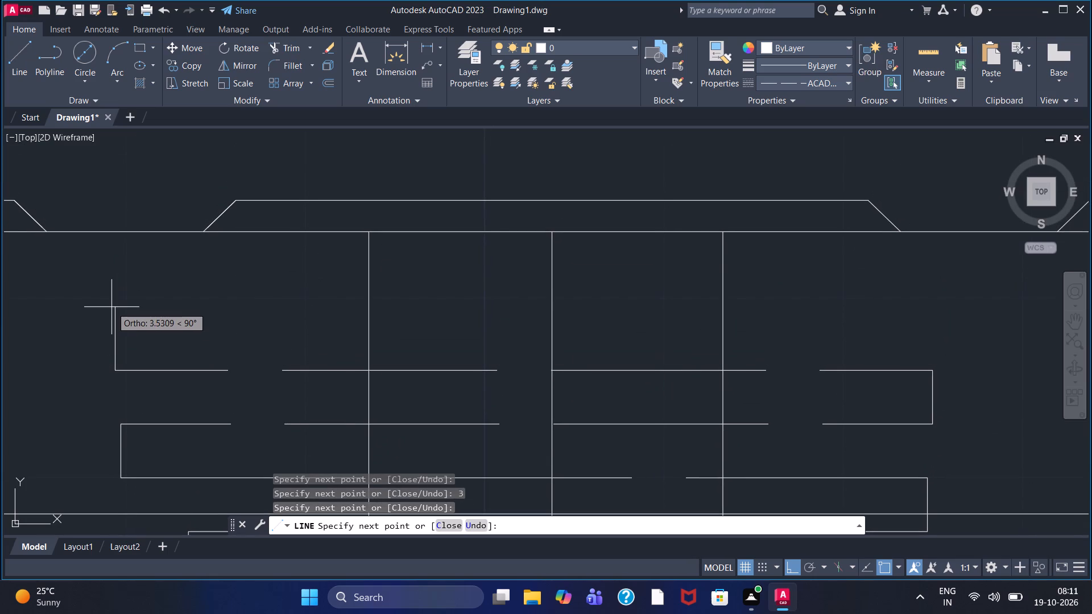
{"action": "key", "text": "3"}
{"action": "key", "text": "Return"}
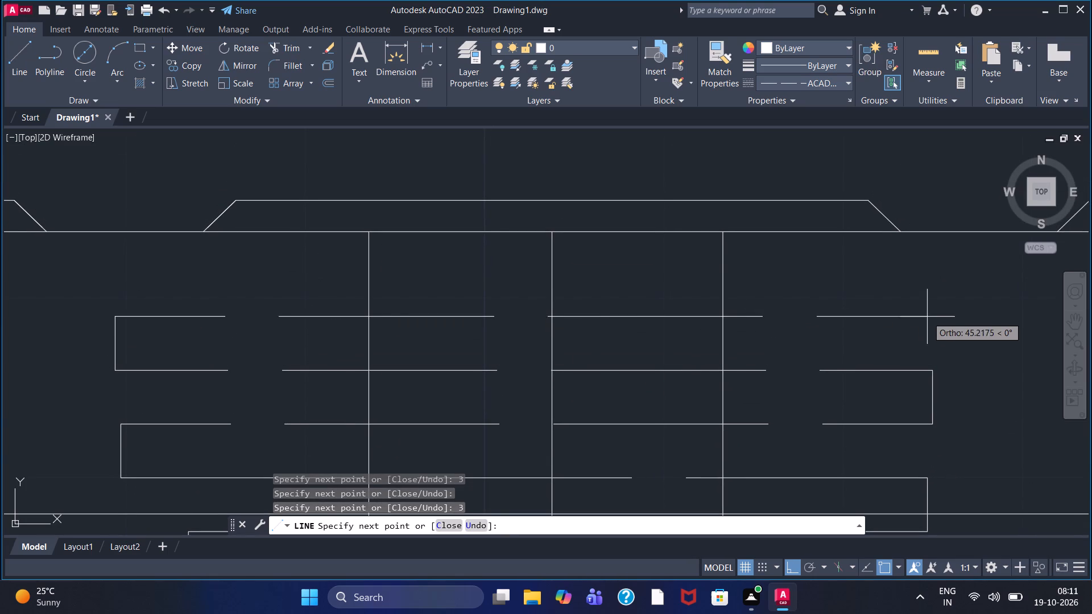
{"action": "left_click", "coordinate": [938, 324]}
{"action": "key", "text": "3"}
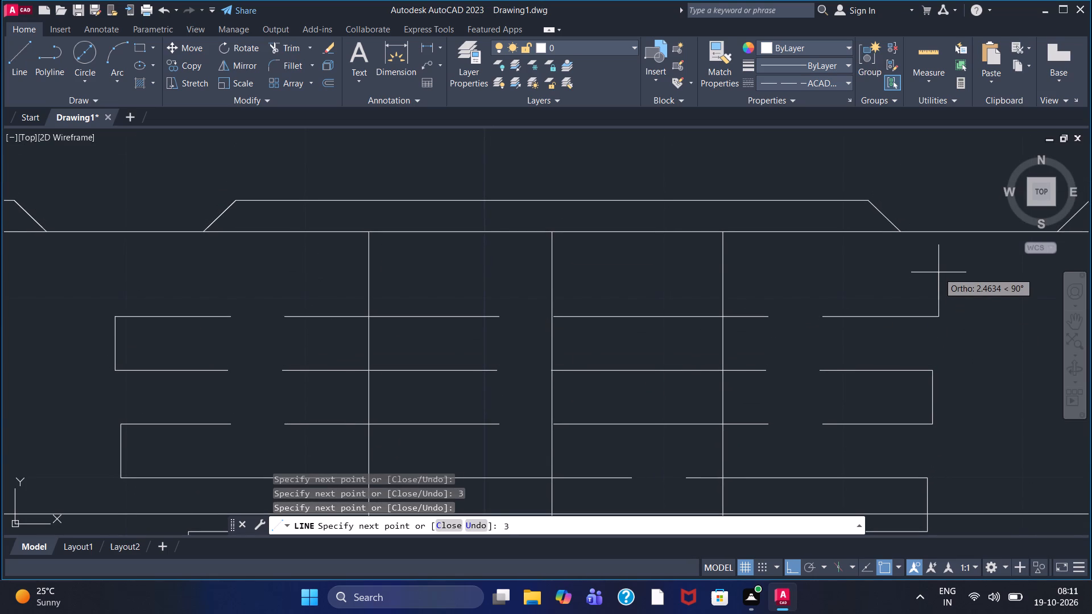
{"action": "key", "text": "Return"}
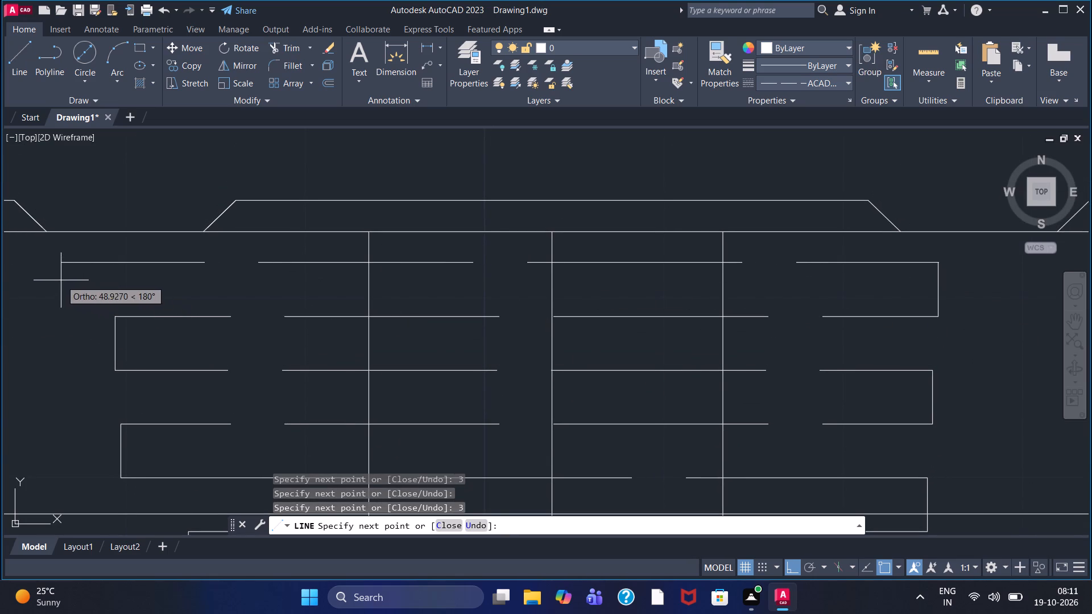
{"action": "left_click", "coordinate": [61, 280]}
{"action": "right_click", "coordinate": [60, 280]}
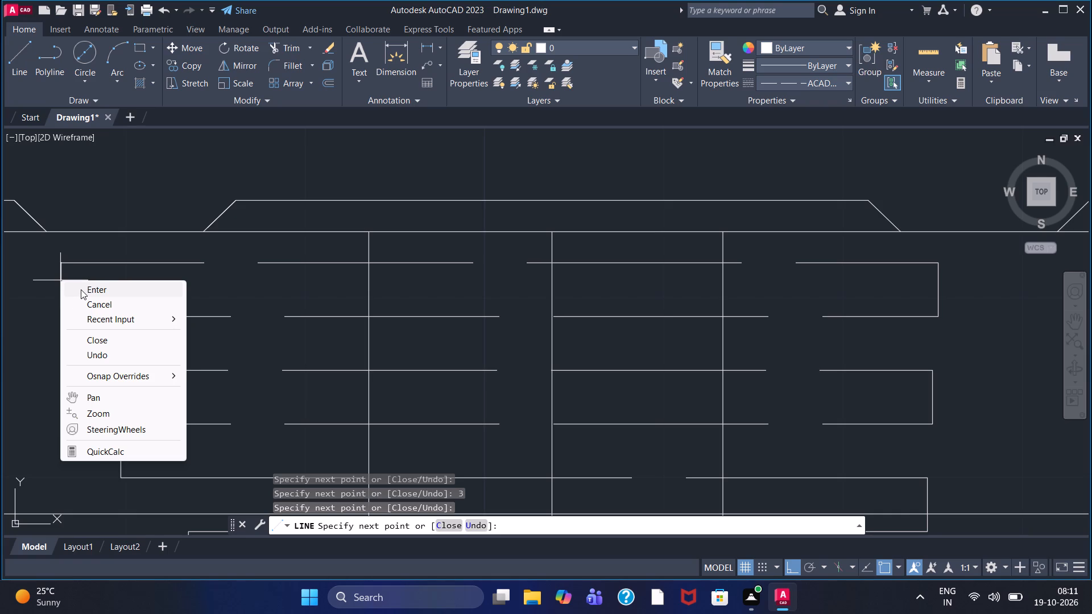
{"action": "left_click", "coordinate": [81, 289]}
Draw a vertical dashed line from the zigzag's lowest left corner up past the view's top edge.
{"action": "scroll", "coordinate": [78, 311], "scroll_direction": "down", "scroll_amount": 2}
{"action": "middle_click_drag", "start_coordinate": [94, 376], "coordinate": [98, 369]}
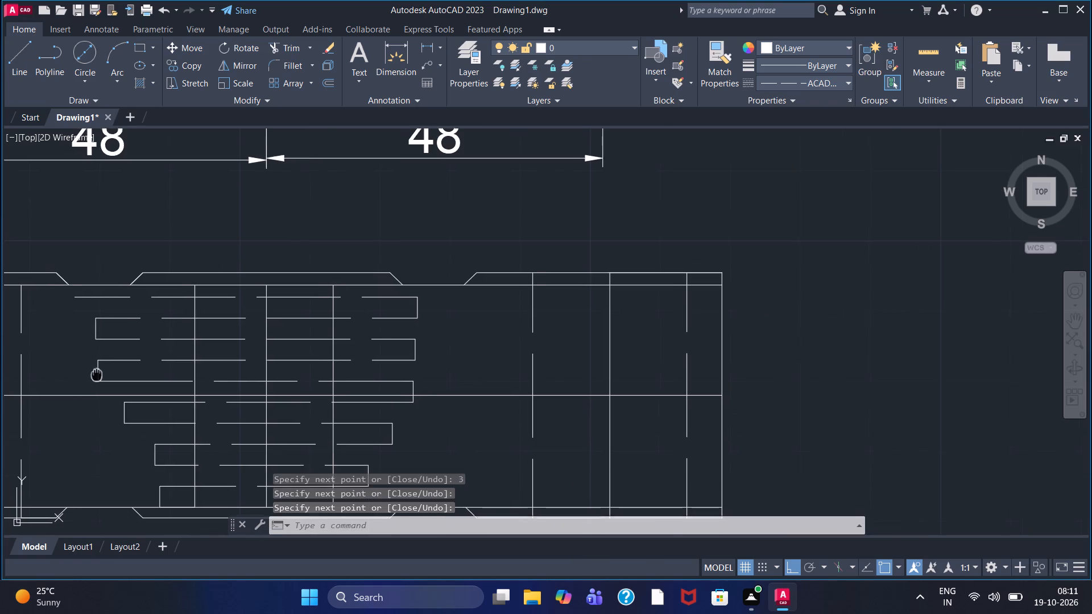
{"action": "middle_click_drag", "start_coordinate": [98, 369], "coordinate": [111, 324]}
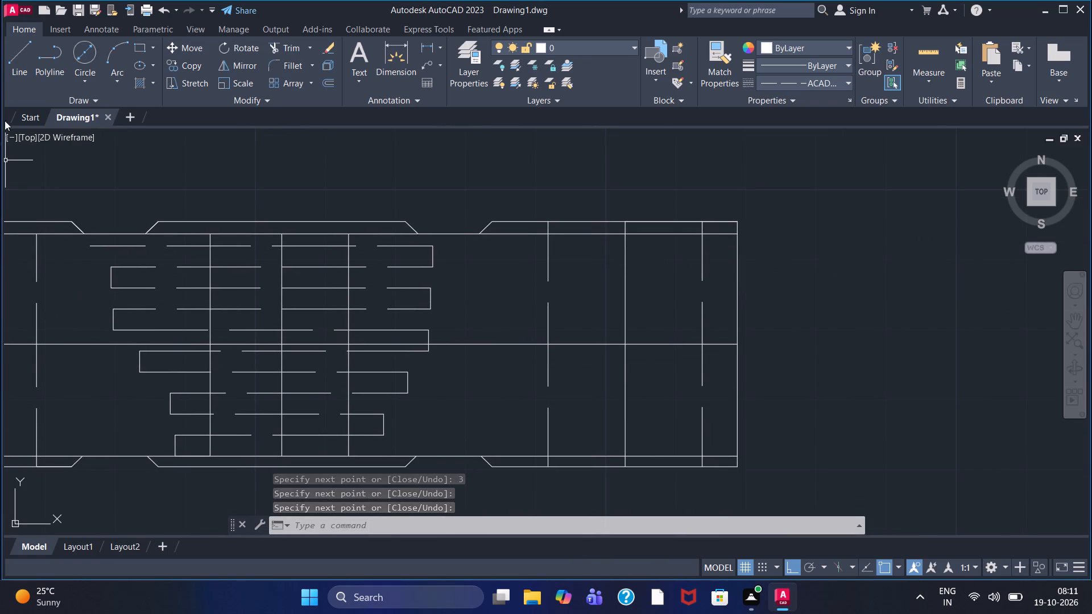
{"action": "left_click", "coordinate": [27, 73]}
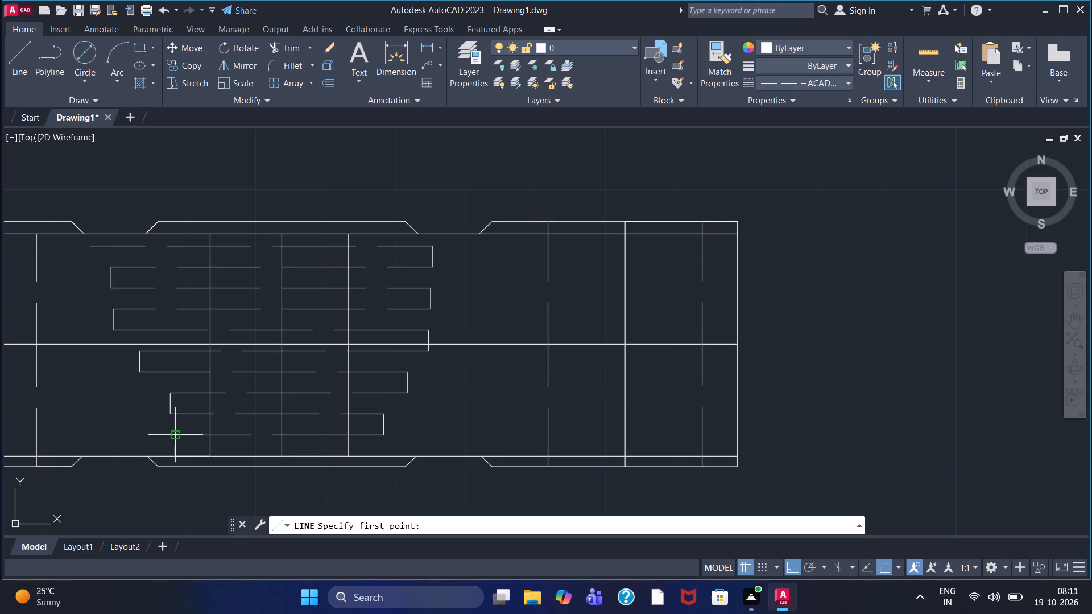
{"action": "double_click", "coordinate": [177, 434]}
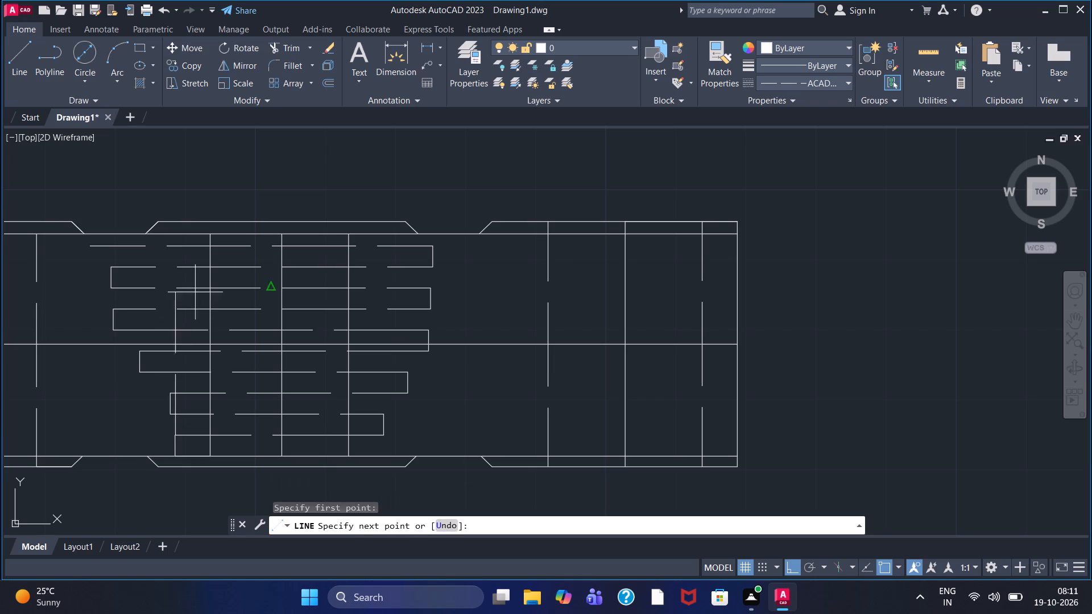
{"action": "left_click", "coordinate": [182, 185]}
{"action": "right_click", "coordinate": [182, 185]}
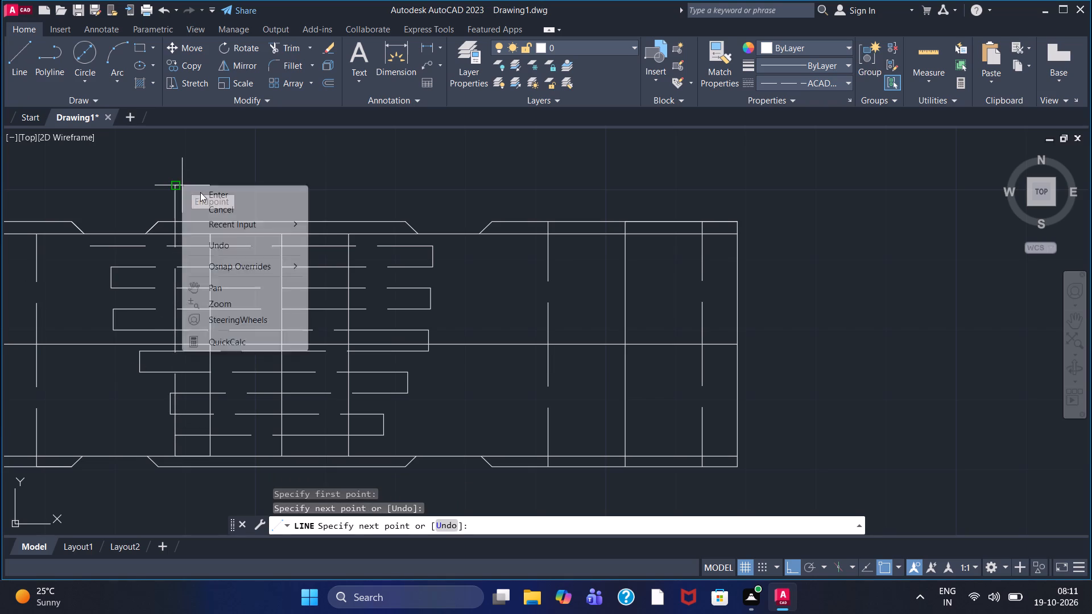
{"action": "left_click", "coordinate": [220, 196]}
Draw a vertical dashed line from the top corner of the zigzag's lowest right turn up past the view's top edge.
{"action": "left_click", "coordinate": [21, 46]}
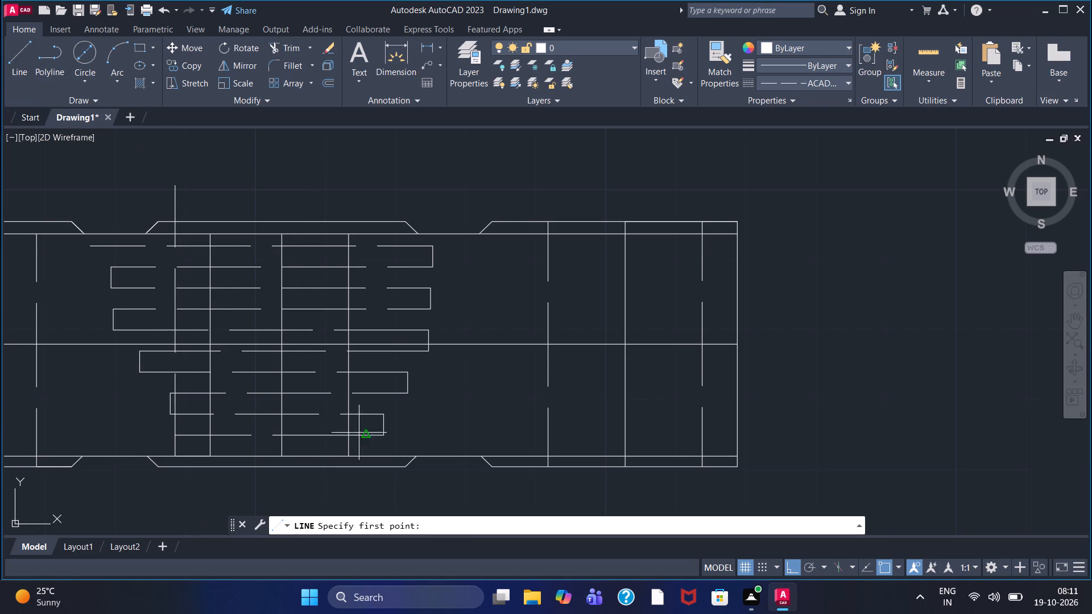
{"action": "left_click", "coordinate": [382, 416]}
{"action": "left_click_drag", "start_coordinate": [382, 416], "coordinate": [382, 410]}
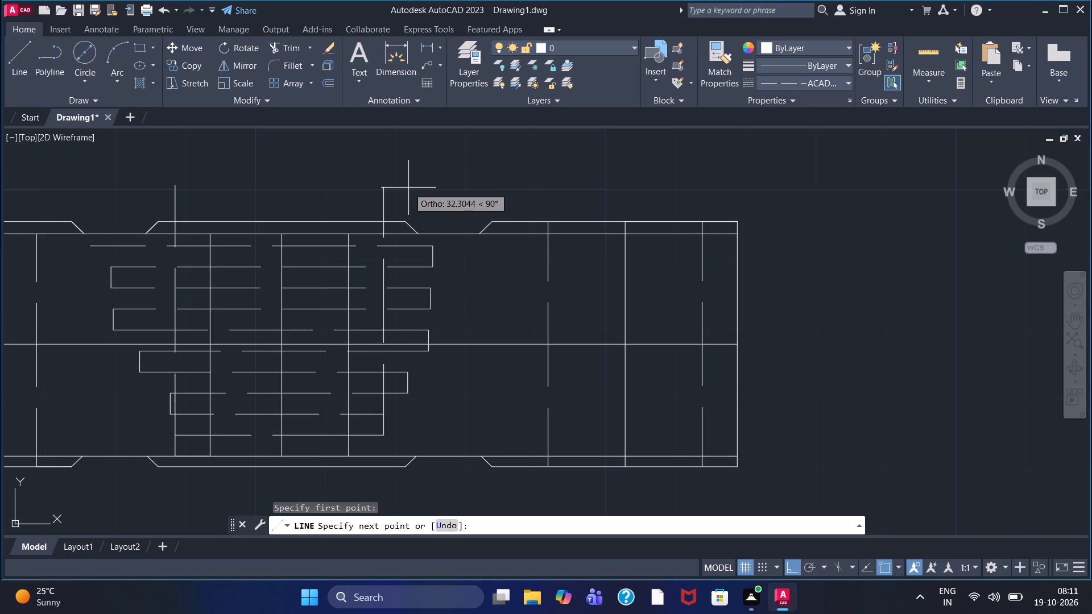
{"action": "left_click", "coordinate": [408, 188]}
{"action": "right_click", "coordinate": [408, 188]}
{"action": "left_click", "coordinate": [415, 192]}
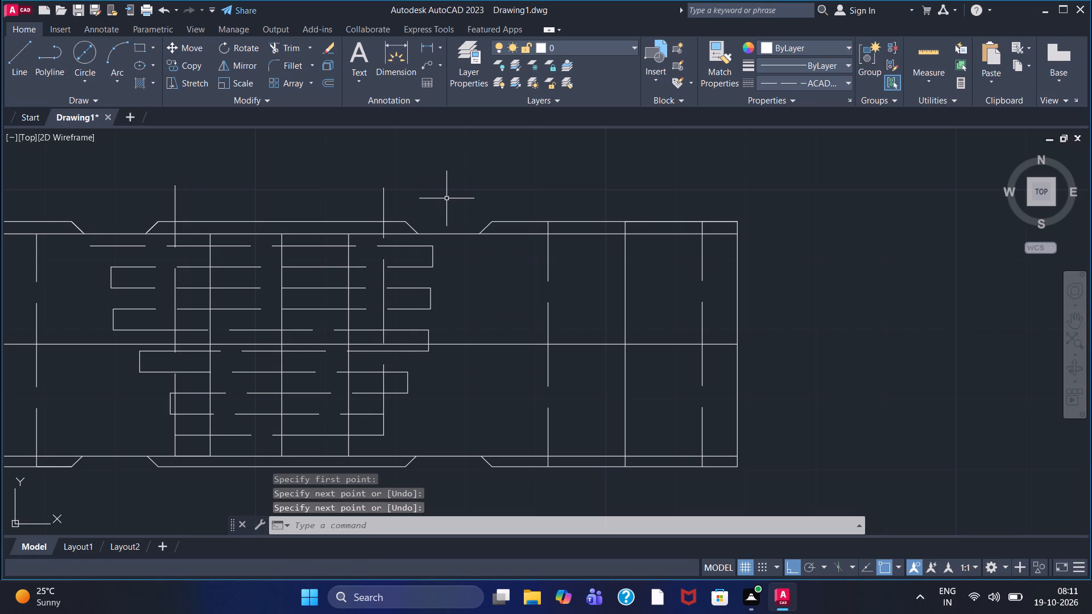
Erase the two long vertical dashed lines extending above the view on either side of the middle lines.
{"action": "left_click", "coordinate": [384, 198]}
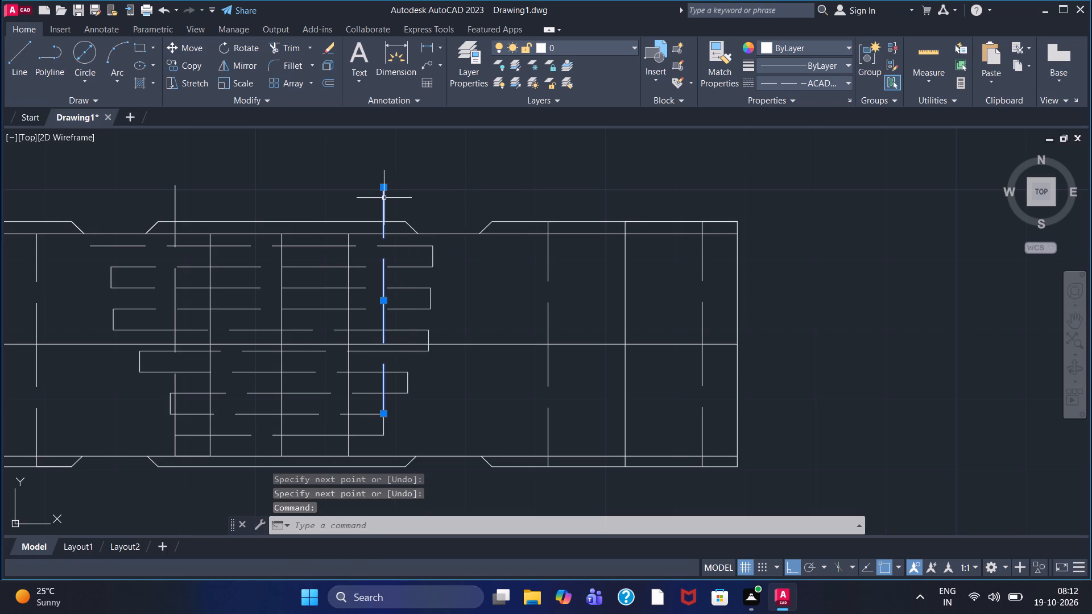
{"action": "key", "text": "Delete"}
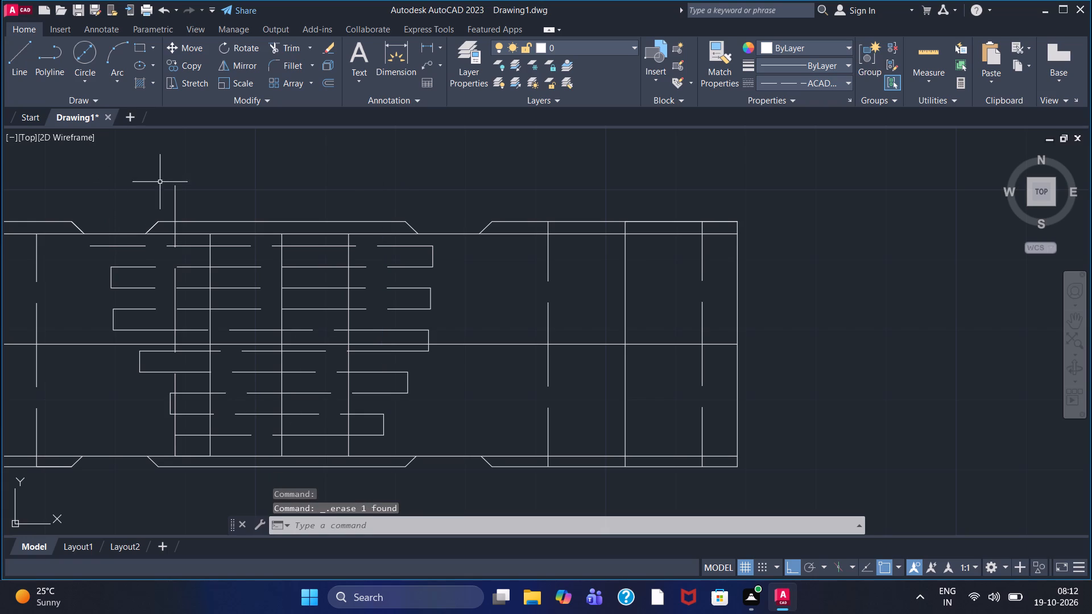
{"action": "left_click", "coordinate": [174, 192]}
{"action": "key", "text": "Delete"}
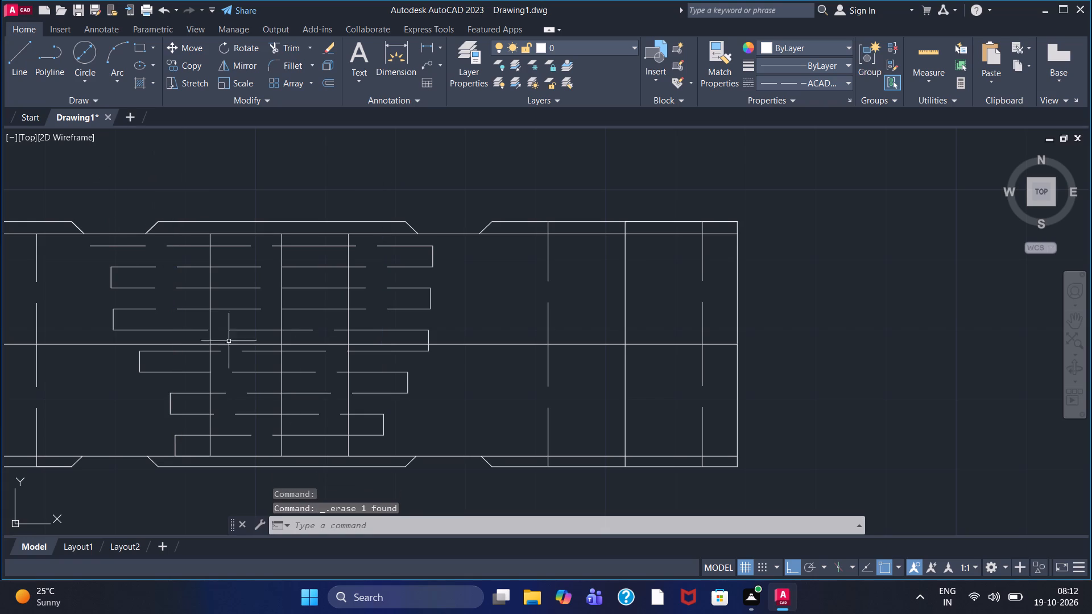
Draw a vertical line in the Continuous linetype from the zigzag's lowest left corner up past the view's top edge.
{"action": "left_click", "coordinate": [845, 82]}
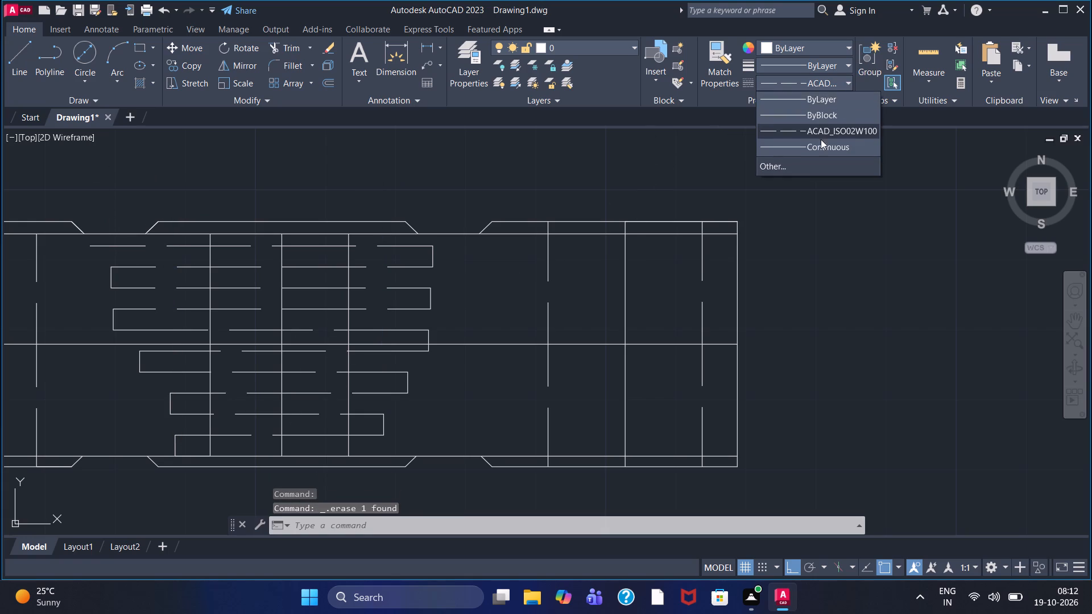
{"action": "left_click", "coordinate": [820, 142]}
{"action": "double_click", "coordinate": [15, 60]}
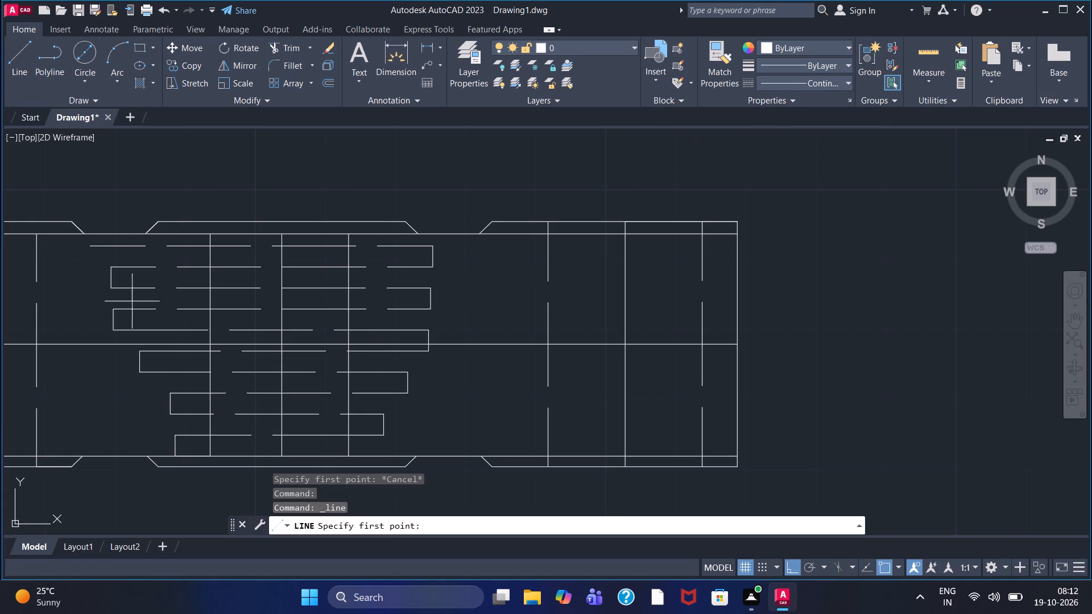
{"action": "double_click", "coordinate": [180, 435]}
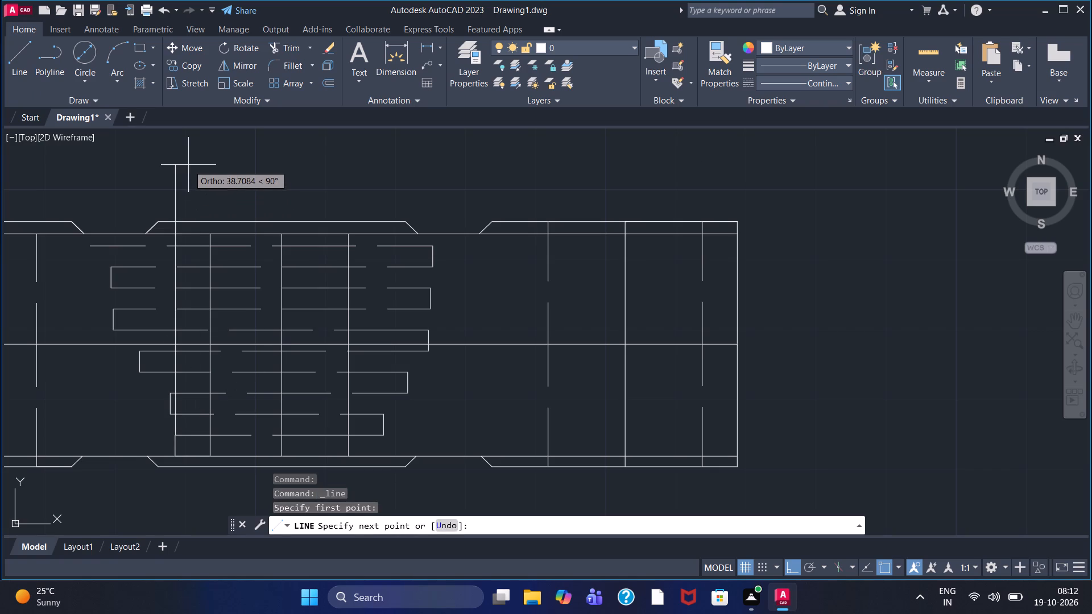
{"action": "left_click", "coordinate": [187, 178]}
{"action": "right_click", "coordinate": [187, 178]}
{"action": "left_click", "coordinate": [206, 189]}
Draw a vertical continuous line from the top corner of the zigzag's lowest right turn up past the view's top edge.
{"action": "left_click", "coordinate": [19, 69]}
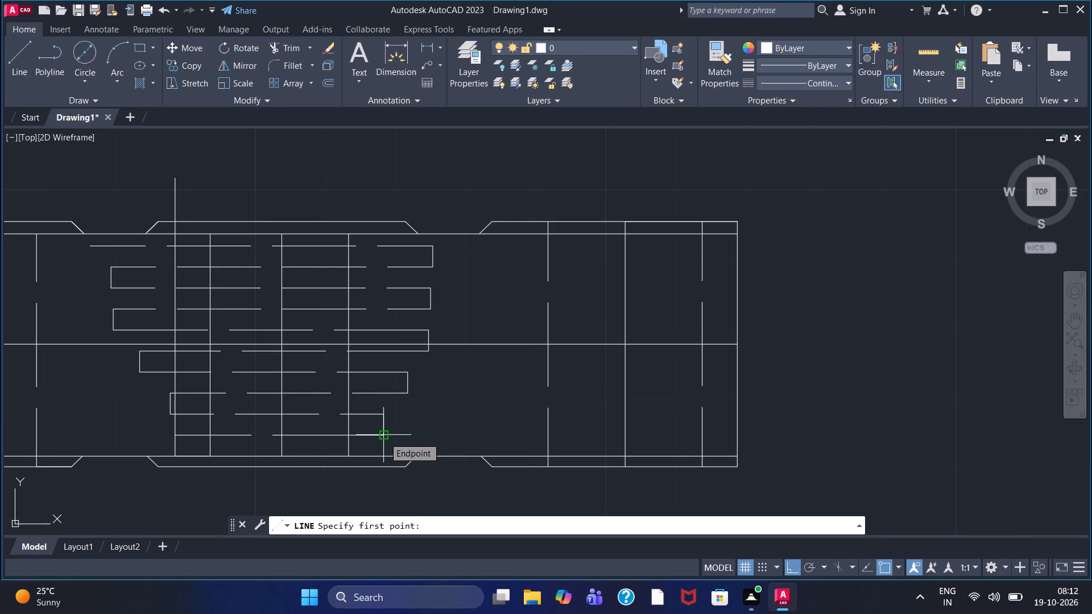
{"action": "left_click", "coordinate": [380, 410]}
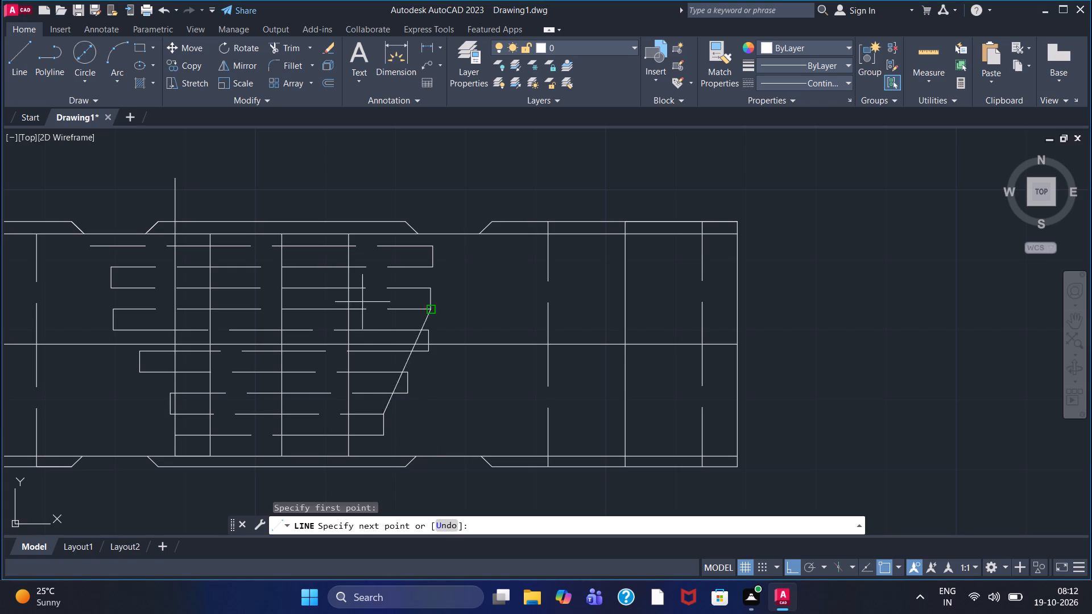
{"action": "left_click", "coordinate": [387, 181]}
{"action": "right_click", "coordinate": [387, 181]}
{"action": "left_click", "coordinate": [403, 190]}
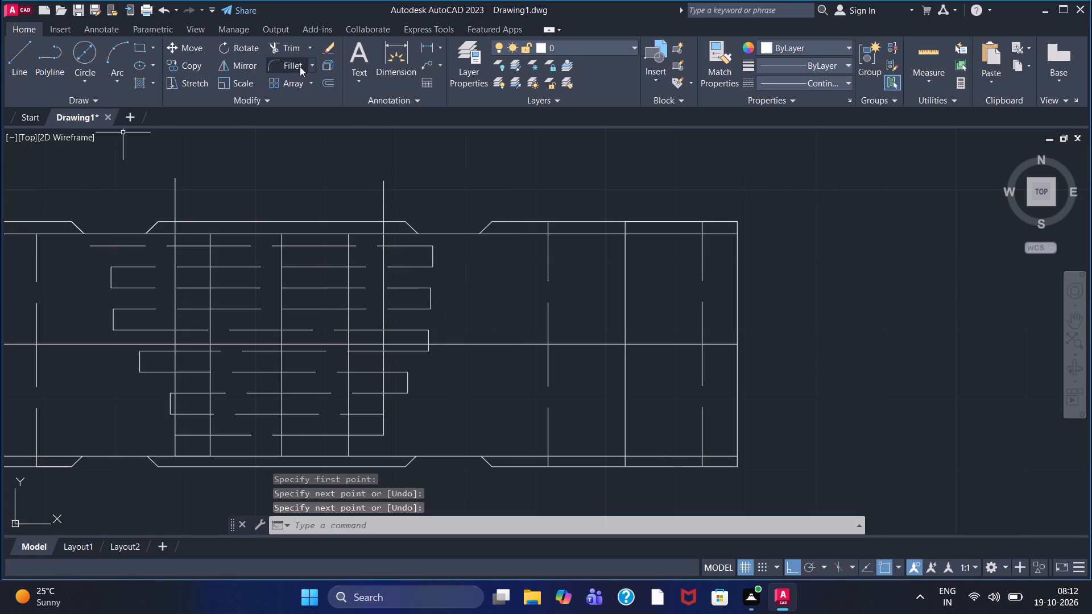
Trim the zigzag's left turns above the view's horizontal centre line back to the left vertical boundary line.
{"action": "left_click", "coordinate": [288, 51]}
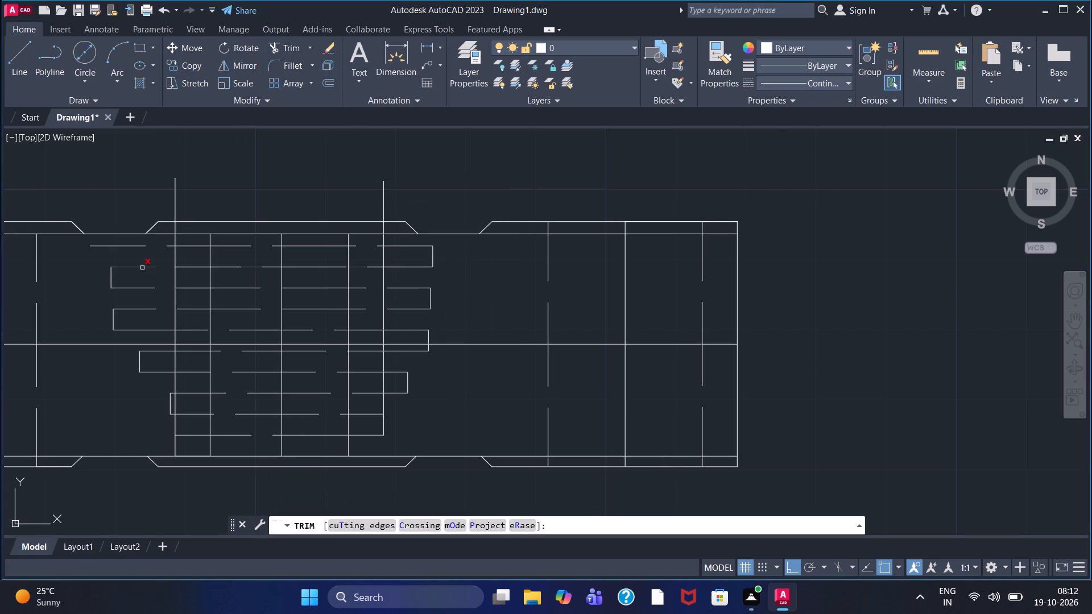
{"action": "left_click", "coordinate": [142, 268]}
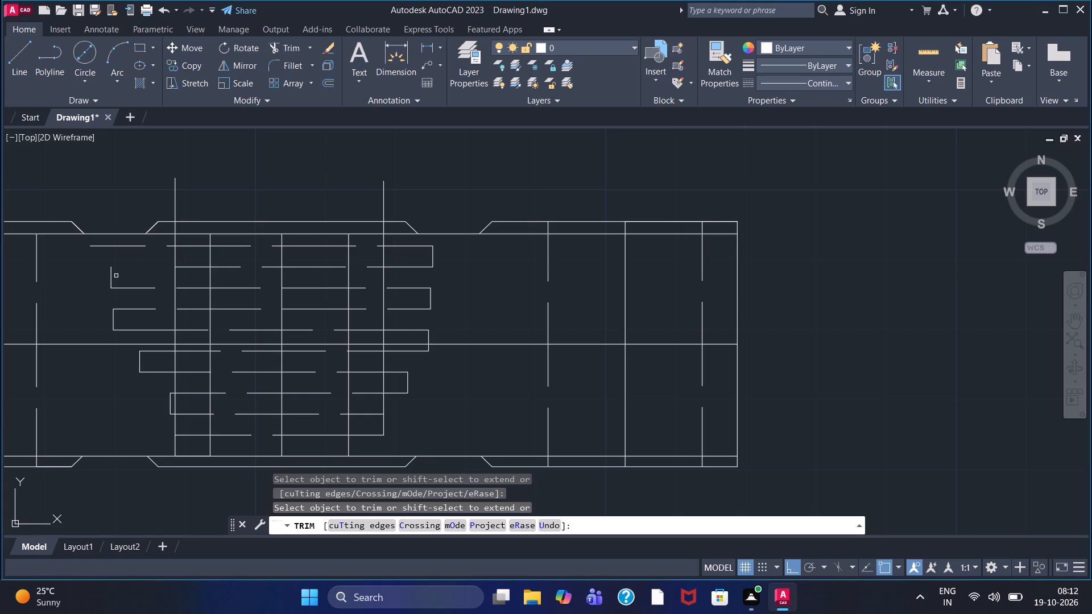
{"action": "left_click", "coordinate": [110, 272]}
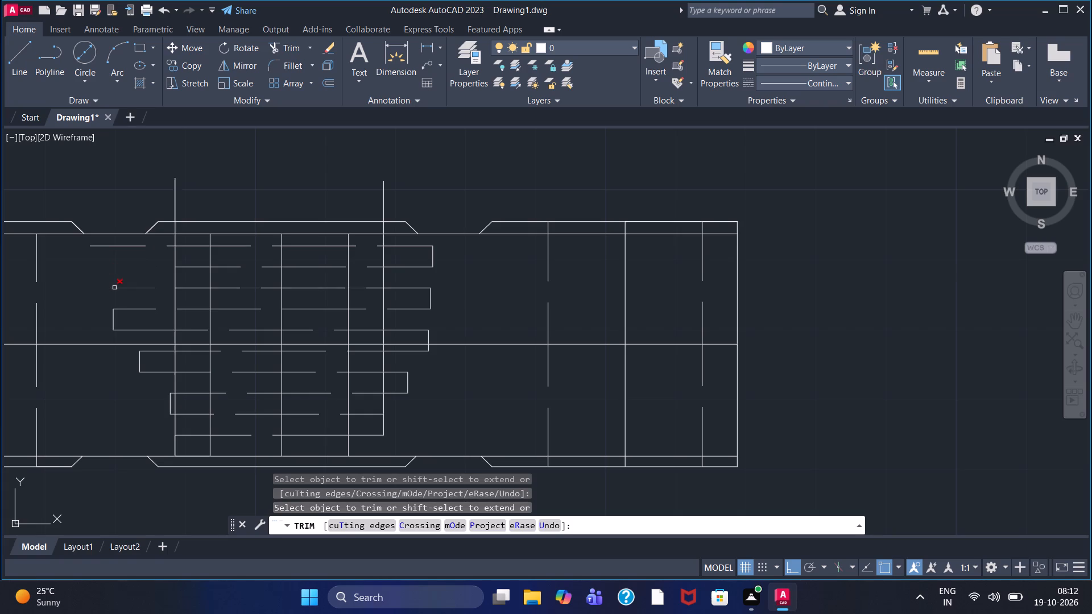
{"action": "left_click", "coordinate": [114, 288]}
{"action": "left_click", "coordinate": [123, 308]}
{"action": "left_click", "coordinate": [113, 313]}
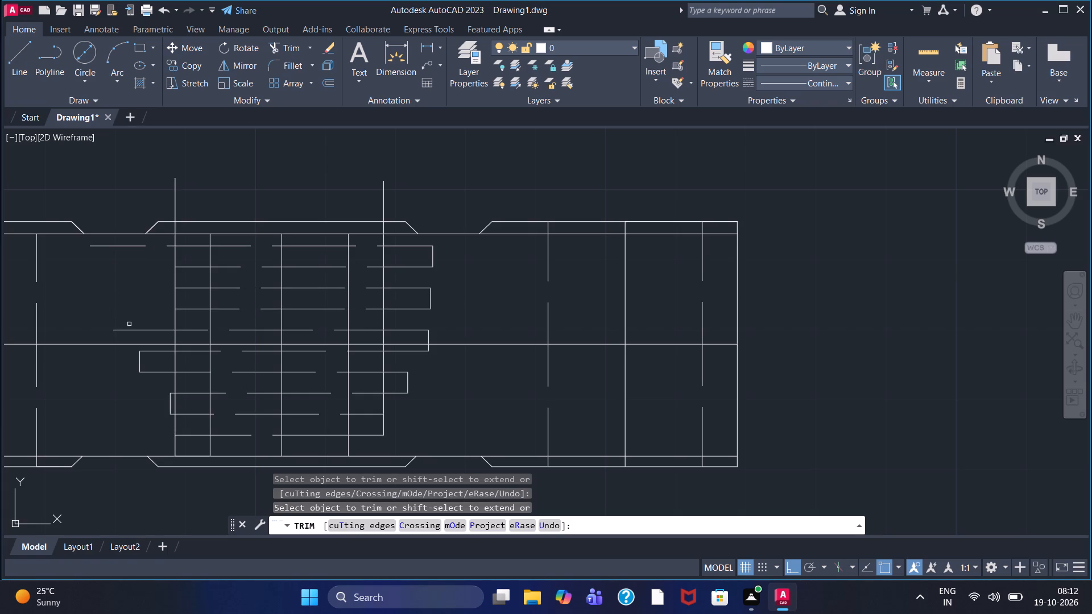
{"action": "left_click", "coordinate": [135, 331]}
Trim the zigzag's left turns below the horizontal centre line back to the left vertical boundary line.
{"action": "scroll", "coordinate": [143, 358], "scroll_direction": "up", "scroll_amount": 3}
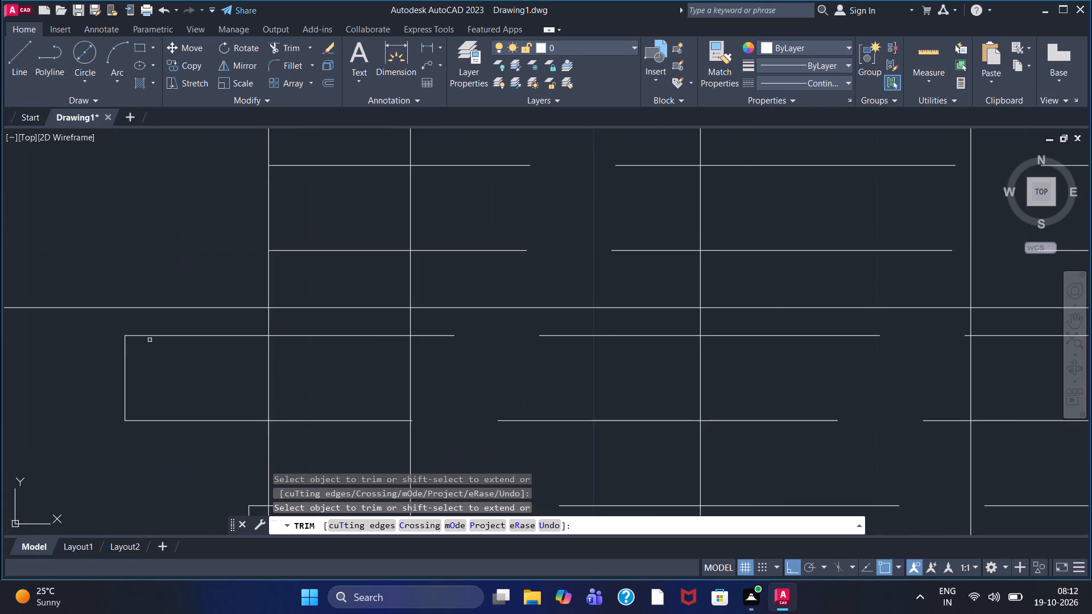
{"action": "left_click", "coordinate": [162, 334]}
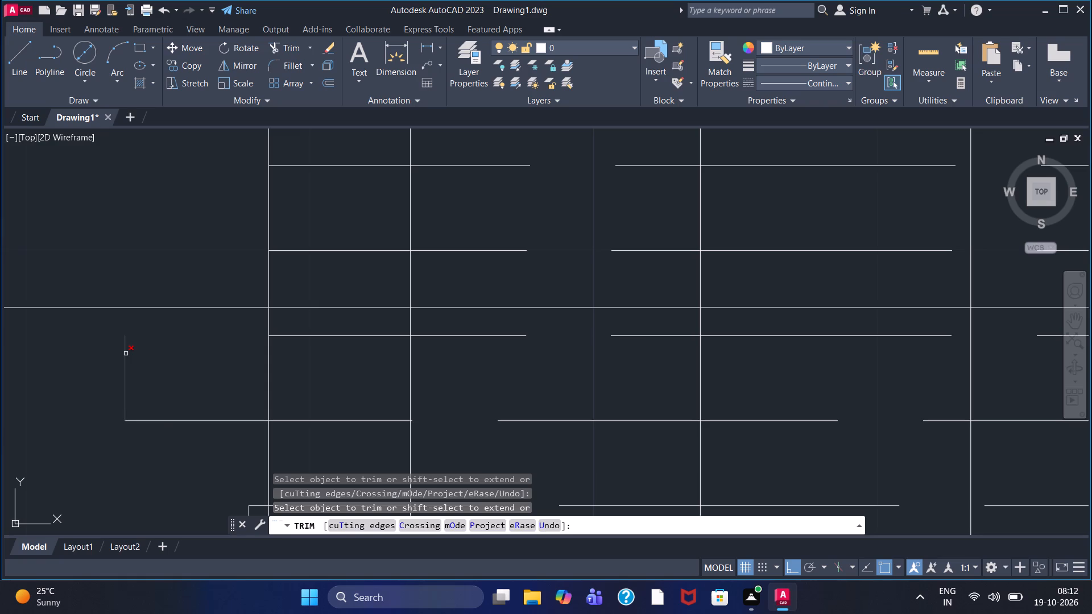
{"action": "left_click", "coordinate": [126, 354]}
{"action": "left_click", "coordinate": [163, 419]}
{"action": "scroll", "coordinate": [163, 418], "scroll_direction": "down", "scroll_amount": 3}
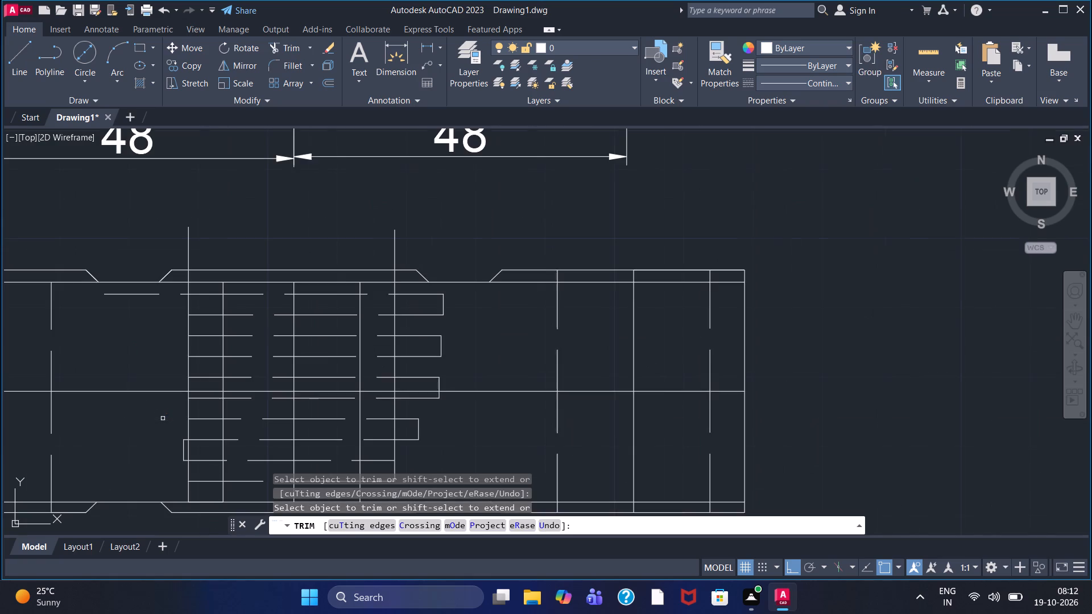
{"action": "scroll", "coordinate": [168, 435], "scroll_direction": "up", "scroll_amount": 4}
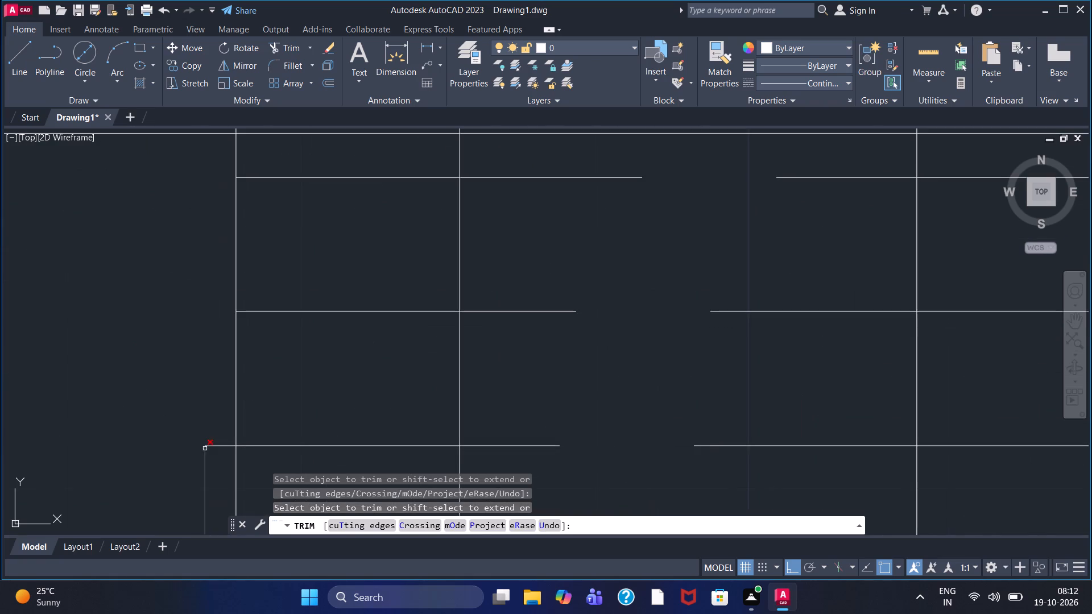
{"action": "left_click", "coordinate": [219, 447]}
{"action": "left_click", "coordinate": [205, 461]}
{"action": "scroll", "coordinate": [199, 461], "scroll_direction": "down", "scroll_amount": 1}
{"action": "middle_click_drag", "start_coordinate": [199, 455], "coordinate": [200, 315]}
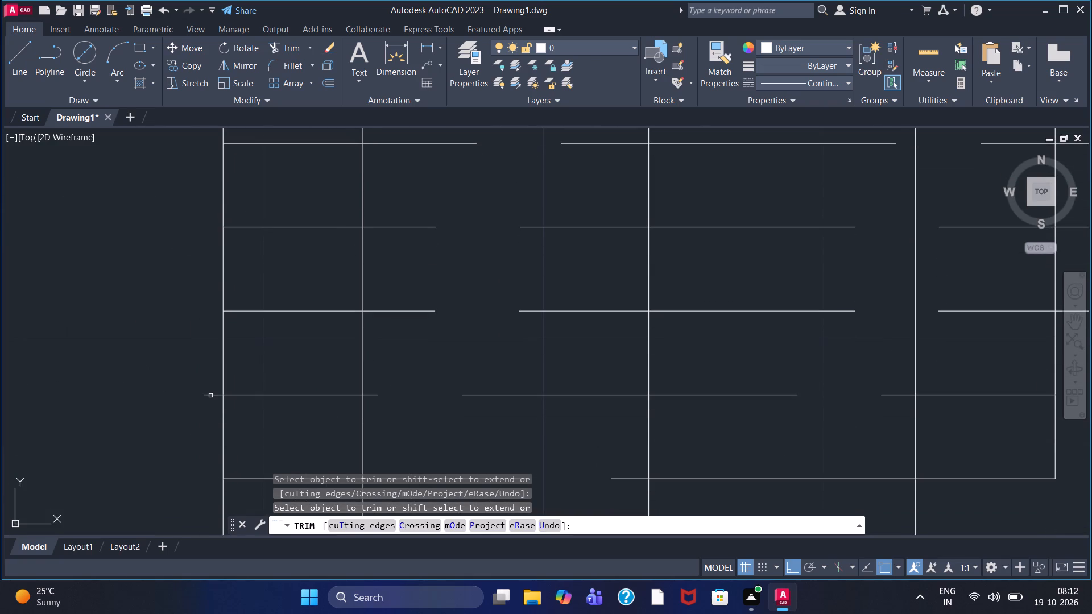
{"action": "left_click", "coordinate": [210, 396]}
Trim the zigzag's two uppermost right turns back to the right vertical boundary line, removing their leftover vertical ends.
{"action": "scroll", "coordinate": [446, 375], "scroll_direction": "down", "scroll_amount": 2}
{"action": "scroll", "coordinate": [394, 367], "scroll_direction": "down", "scroll_amount": 1}
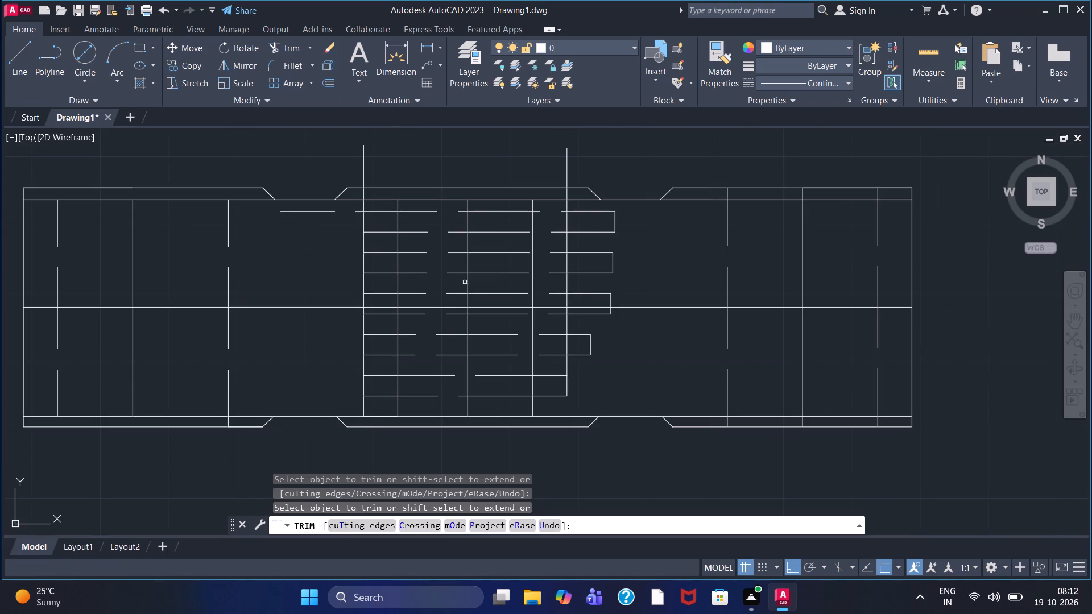
{"action": "scroll", "coordinate": [624, 216], "scroll_direction": "up", "scroll_amount": 1}
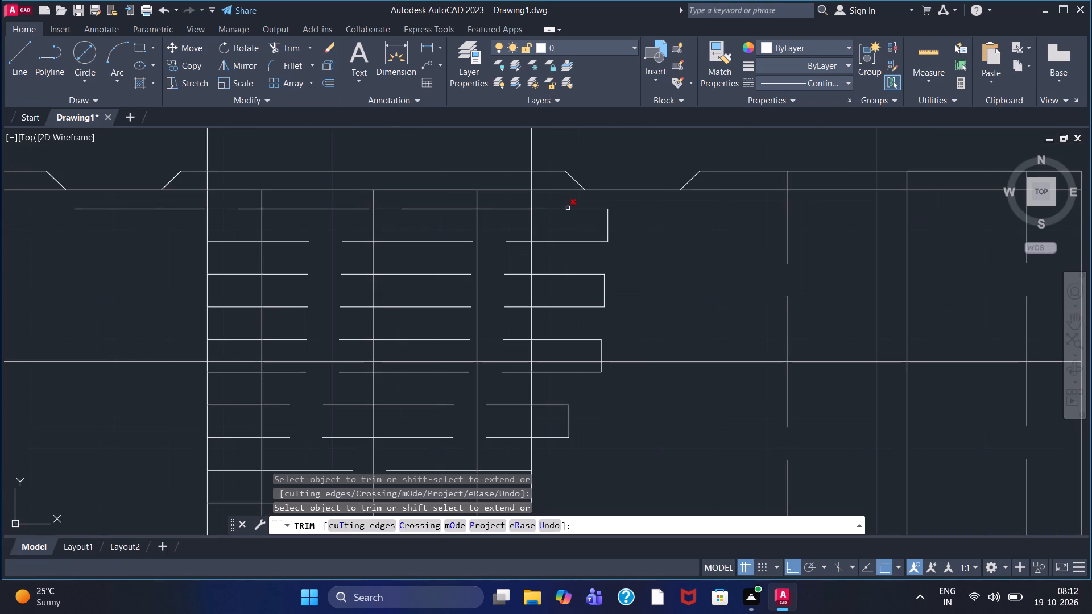
{"action": "left_click", "coordinate": [568, 208]}
{"action": "left_click", "coordinate": [569, 244]}
{"action": "left_click", "coordinate": [588, 234]}
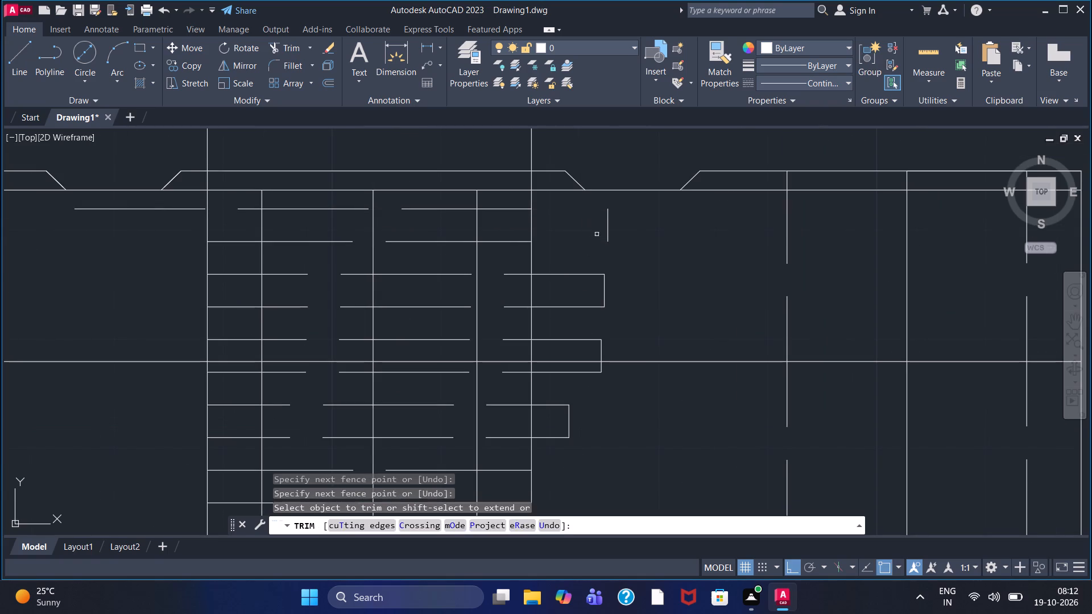
{"action": "left_click", "coordinate": [615, 233]}
{"action": "left_click", "coordinate": [597, 229]}
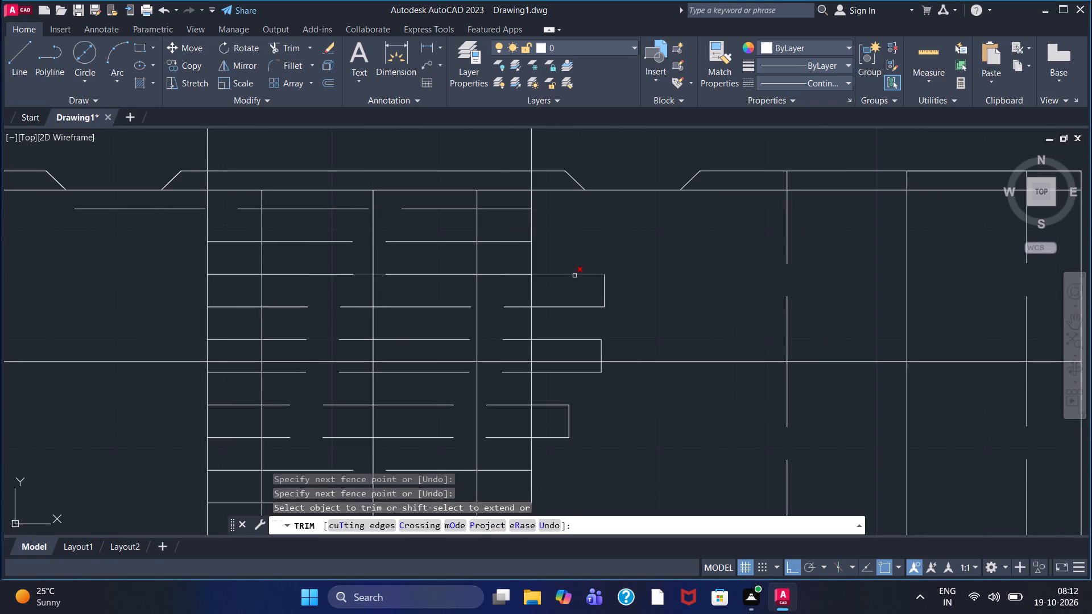
{"action": "left_click", "coordinate": [574, 276]}
{"action": "left_click", "coordinate": [578, 309]}
{"action": "double_click", "coordinate": [583, 302]}
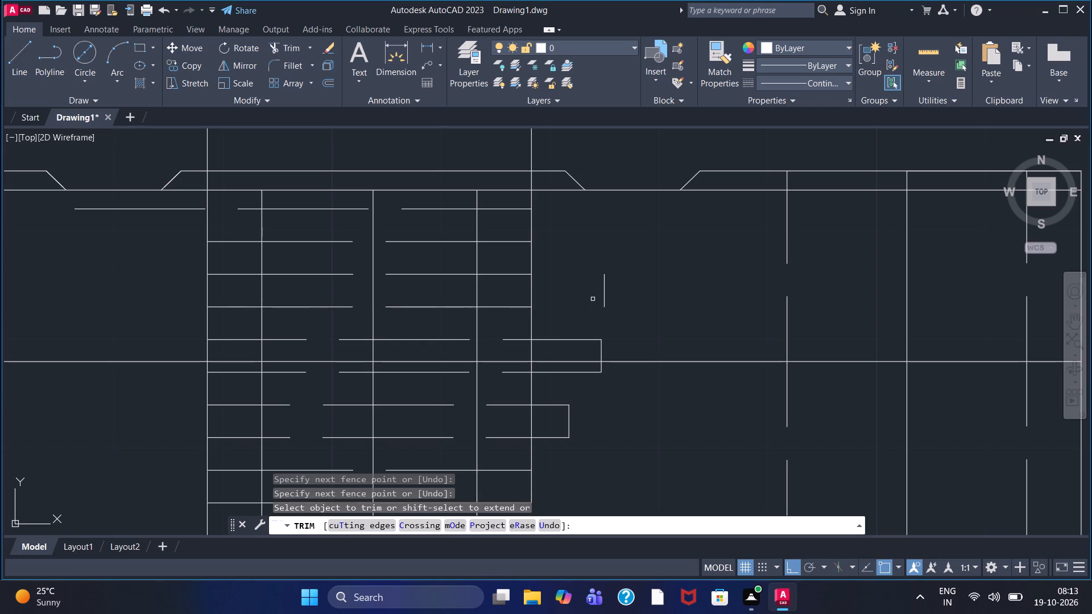
{"action": "double_click", "coordinate": [606, 294]}
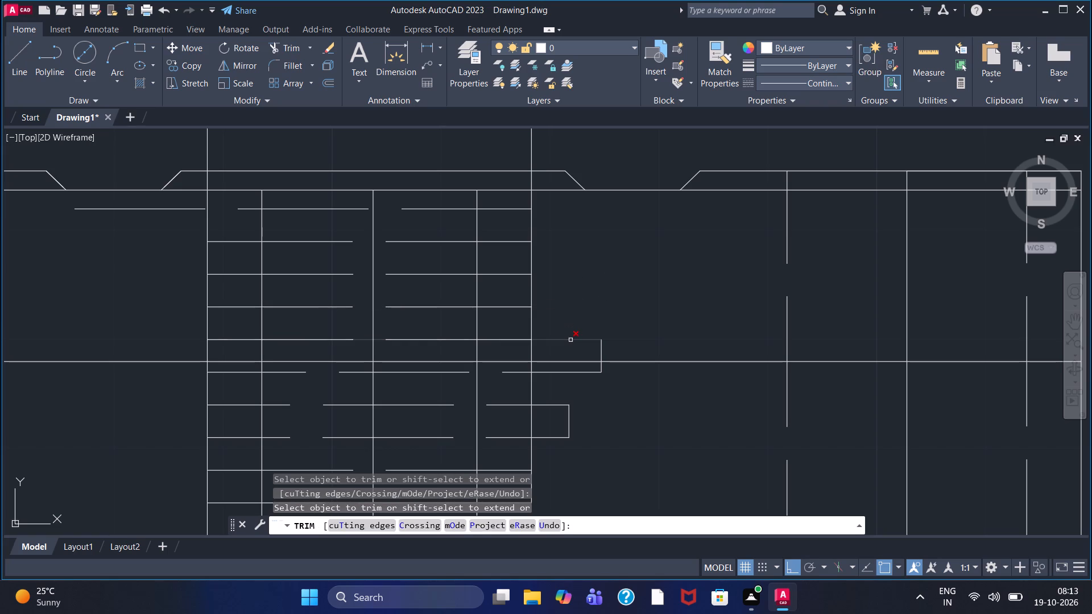
Trim the zigzag's two remaining protruding right turns, at and below the centre line, back to the right vertical boundary line.
{"action": "left_click", "coordinate": [570, 340]}
{"action": "left_click", "coordinate": [602, 348]}
{"action": "scroll", "coordinate": [579, 372], "scroll_direction": "up", "scroll_amount": 2}
{"action": "left_click", "coordinate": [579, 371]}
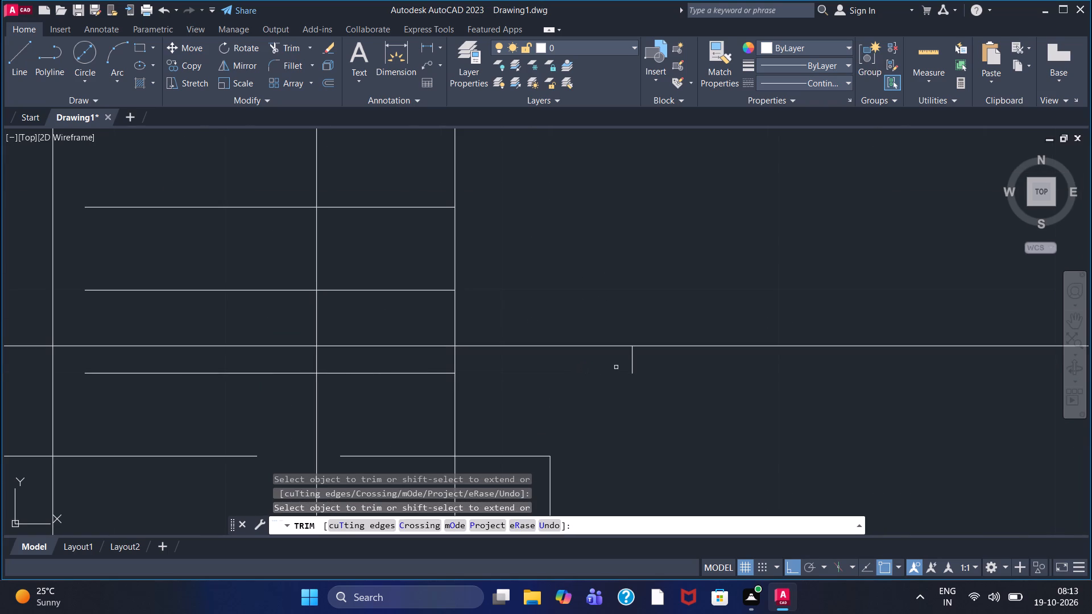
{"action": "left_click", "coordinate": [631, 363]}
{"action": "scroll", "coordinate": [603, 380], "scroll_direction": "down", "scroll_amount": 1}
{"action": "middle_click_drag", "start_coordinate": [594, 385], "coordinate": [592, 285]}
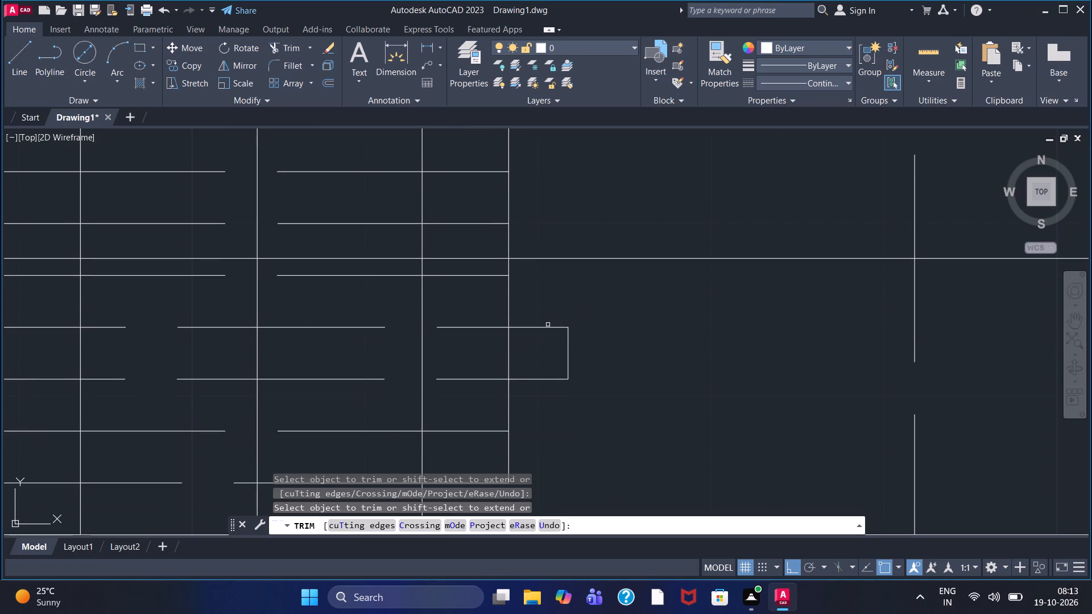
{"action": "left_click", "coordinate": [549, 328]}
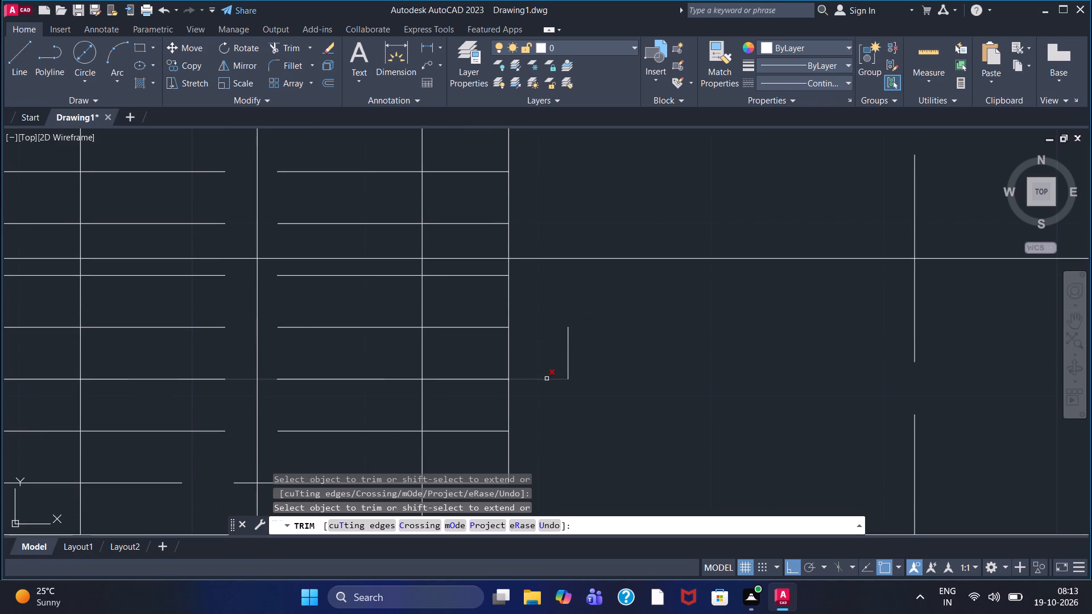
{"action": "left_click", "coordinate": [547, 379]}
{"action": "left_click", "coordinate": [568, 355]}
Trim away the right vertical boundary line of the dashed rows, segment by segment, from its lower end up to the horizontal centre line.
{"action": "scroll", "coordinate": [546, 358], "scroll_direction": "down", "scroll_amount": 2}
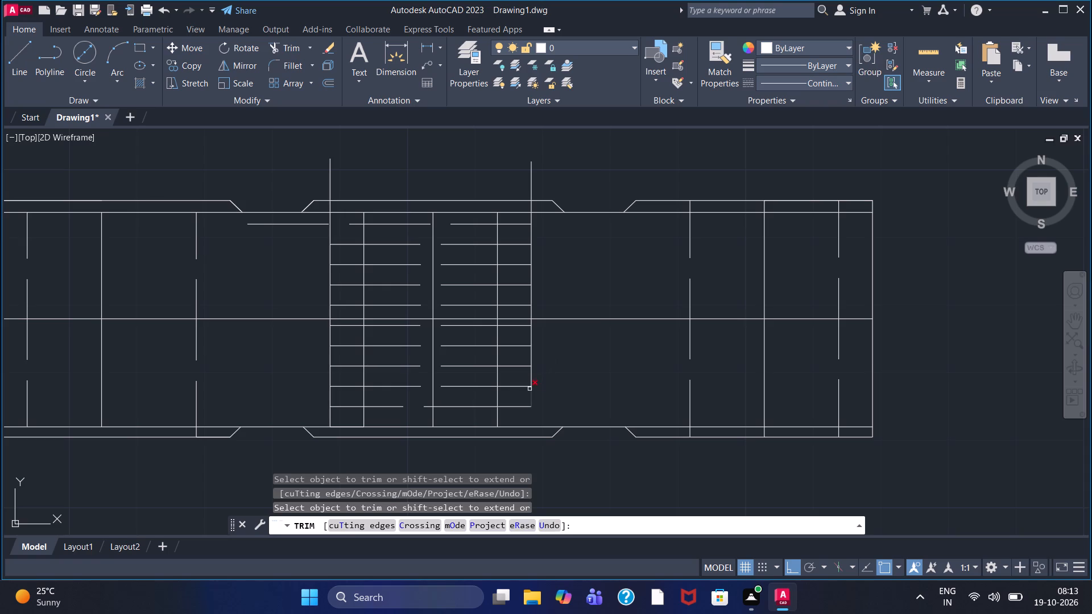
{"action": "left_click", "coordinate": [531, 397]}
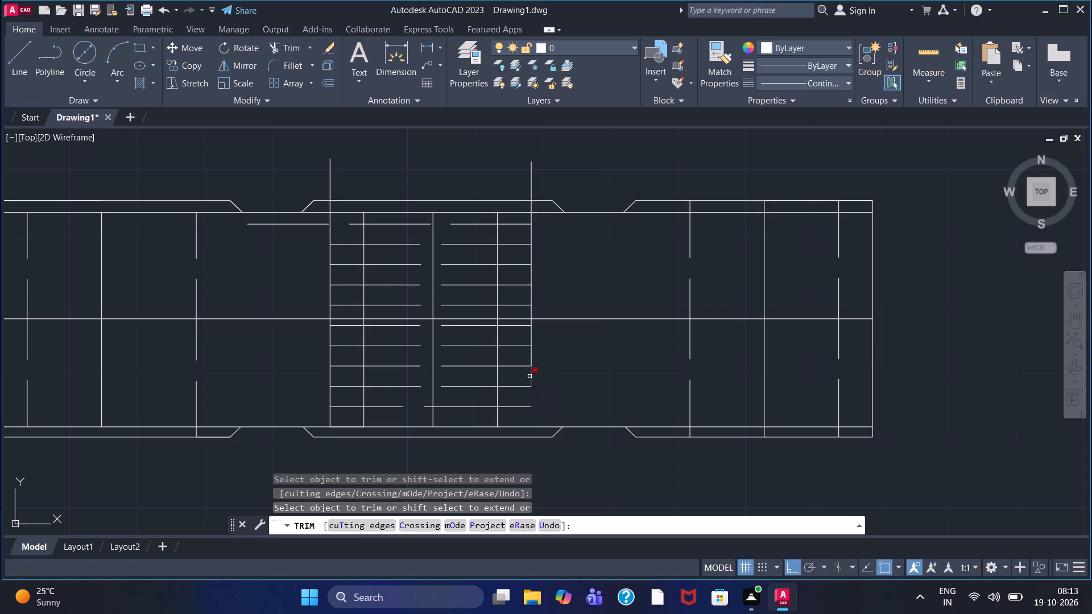
{"action": "double_click", "coordinate": [530, 376]}
{"action": "double_click", "coordinate": [531, 355]}
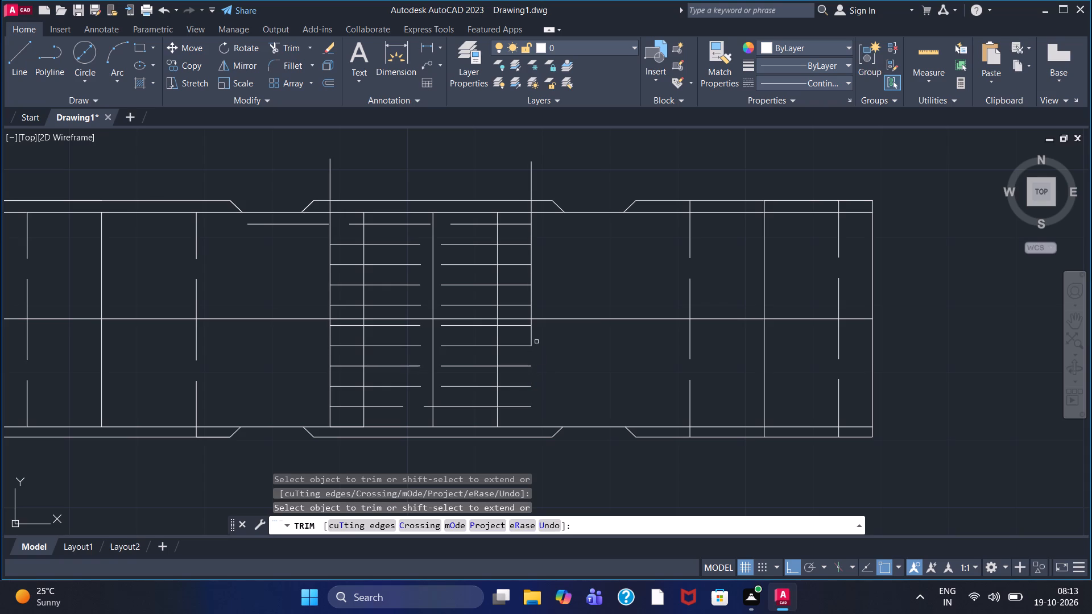
{"action": "double_click", "coordinate": [533, 335]}
{"action": "scroll", "coordinate": [518, 322], "scroll_direction": "up", "scroll_amount": 4}
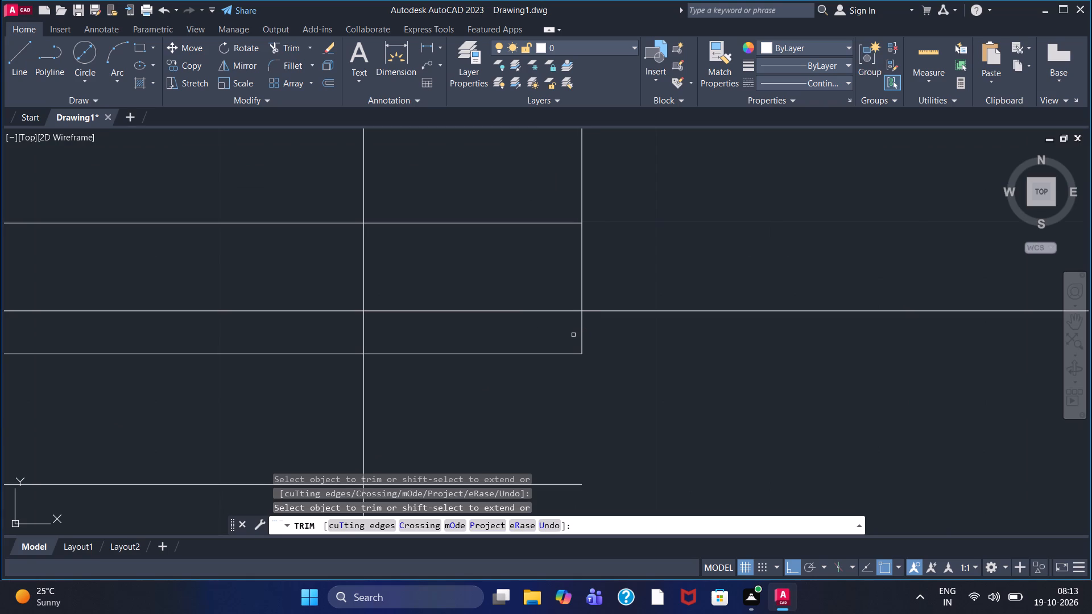
{"action": "left_click", "coordinate": [582, 335]}
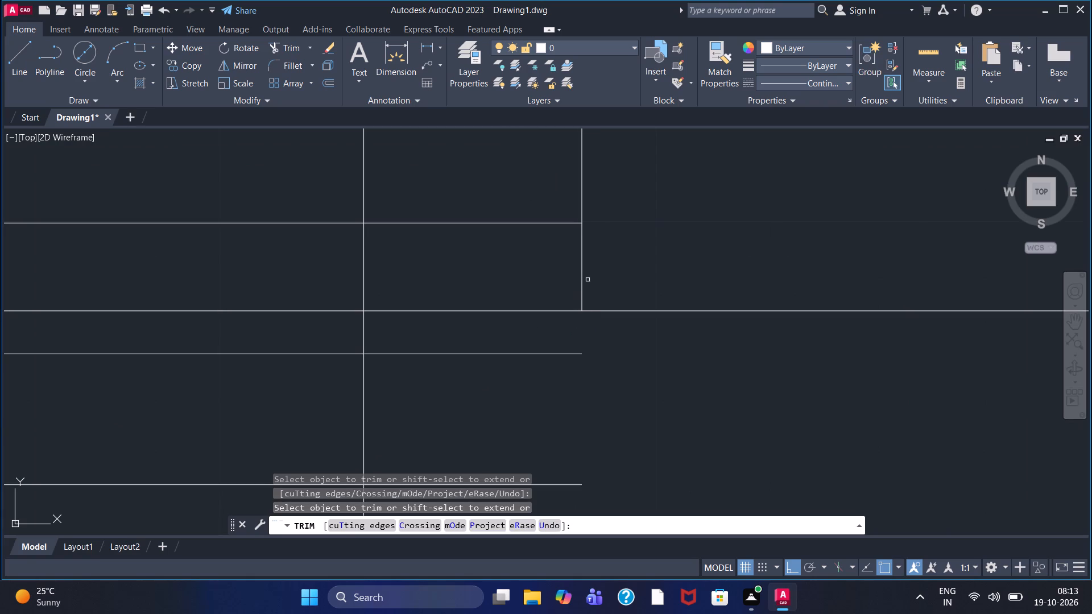
Trim away the rest of the right vertical boundary line above the centre line, including its extension past the view's top edge.
{"action": "left_click", "coordinate": [583, 277]}
{"action": "scroll", "coordinate": [576, 277], "scroll_direction": "down", "scroll_amount": 2}
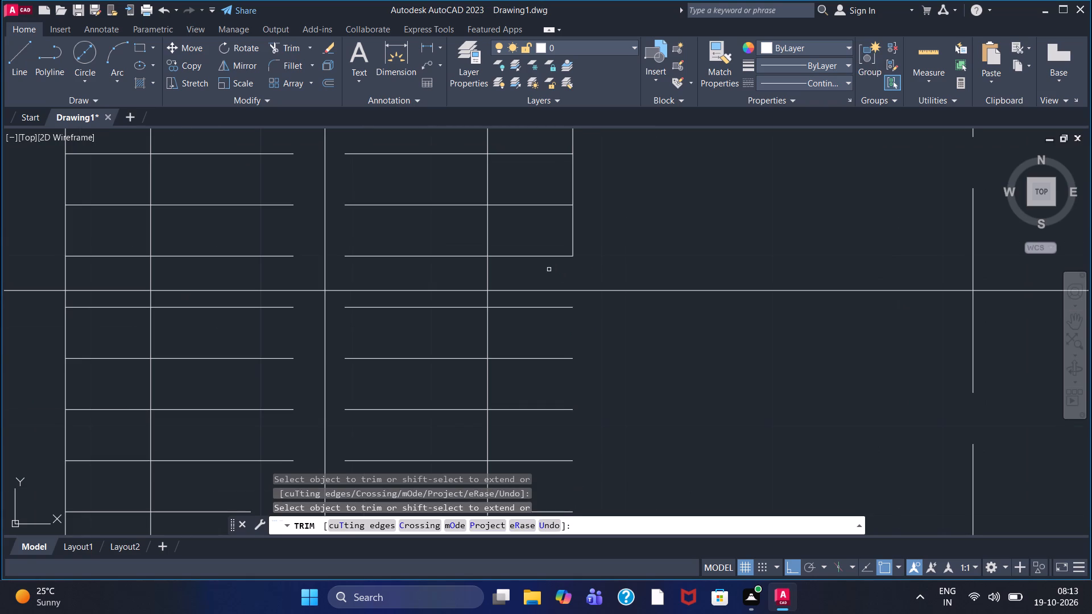
{"action": "scroll", "coordinate": [567, 231], "scroll_direction": "down", "scroll_amount": 1}
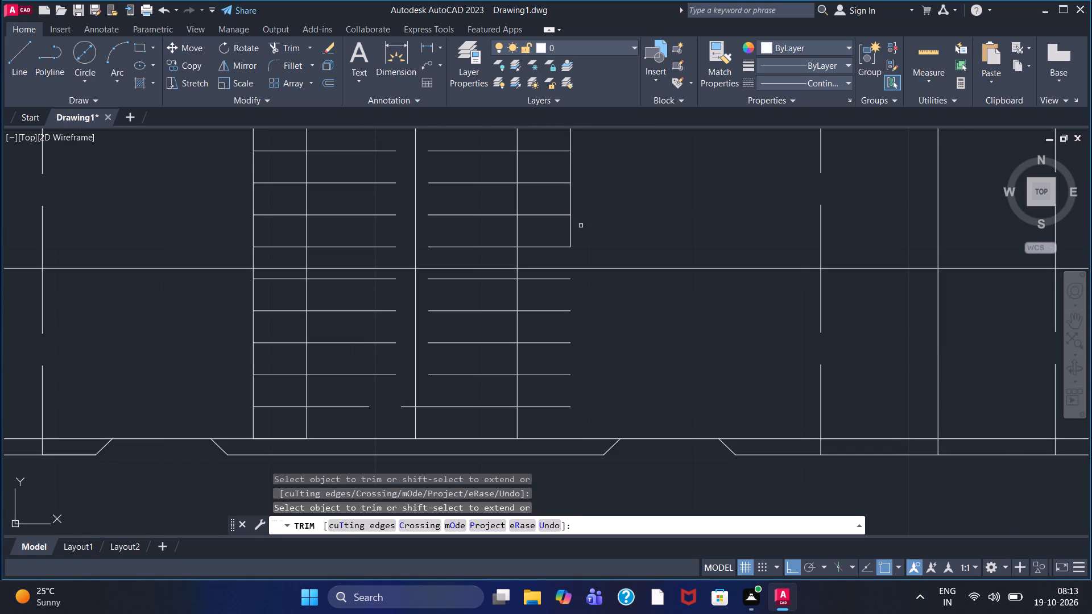
{"action": "left_click", "coordinate": [572, 231]}
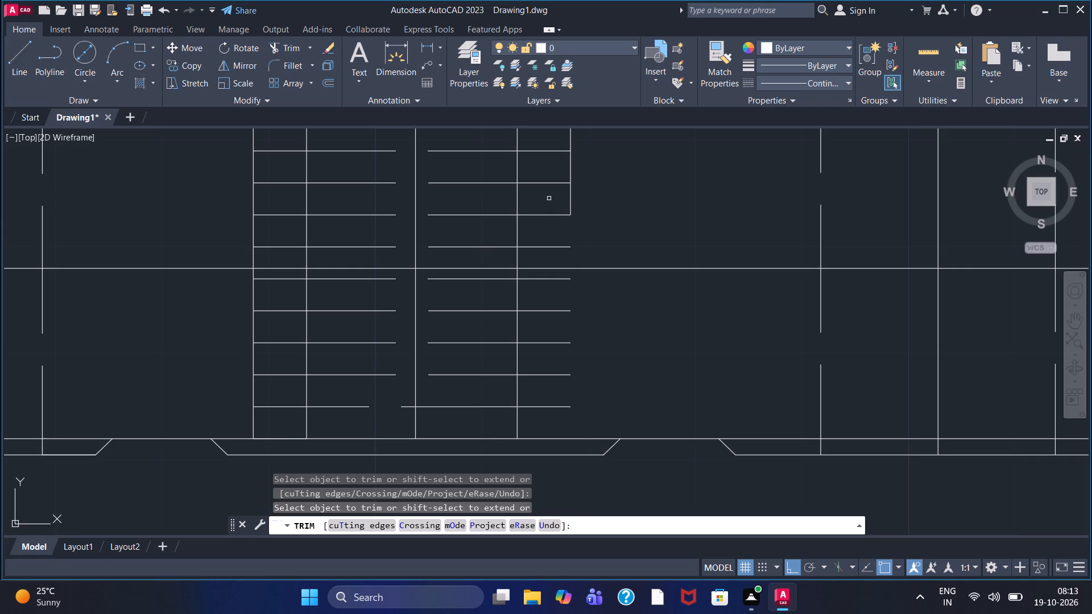
{"action": "left_click", "coordinate": [571, 201]}
{"action": "middle_click_drag", "start_coordinate": [569, 201], "coordinate": [544, 331]}
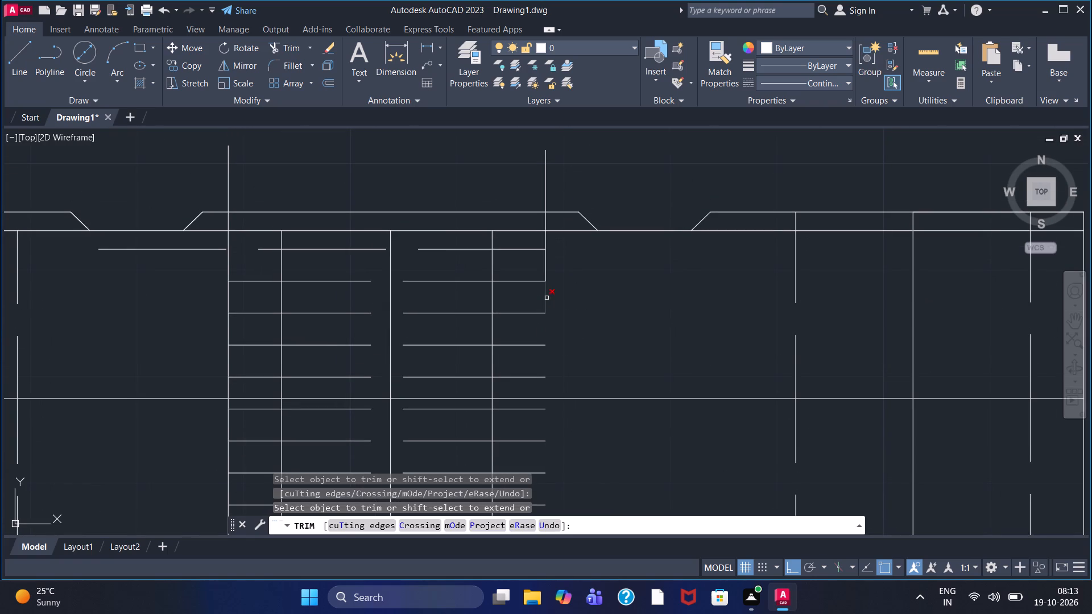
{"action": "left_click", "coordinate": [547, 298]}
{"action": "left_click", "coordinate": [547, 264]}
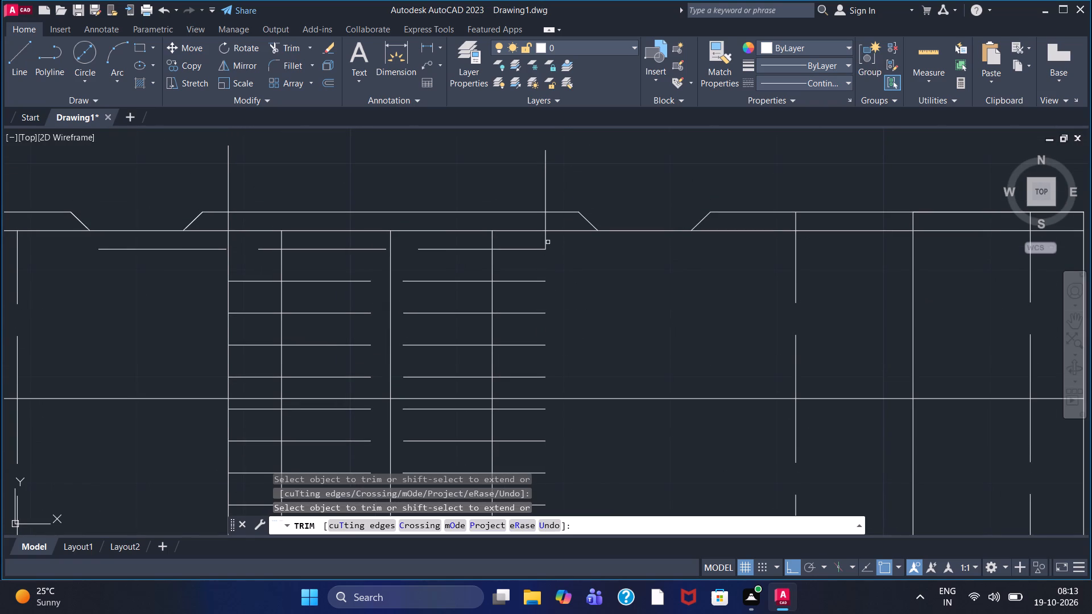
{"action": "left_click", "coordinate": [544, 240]}
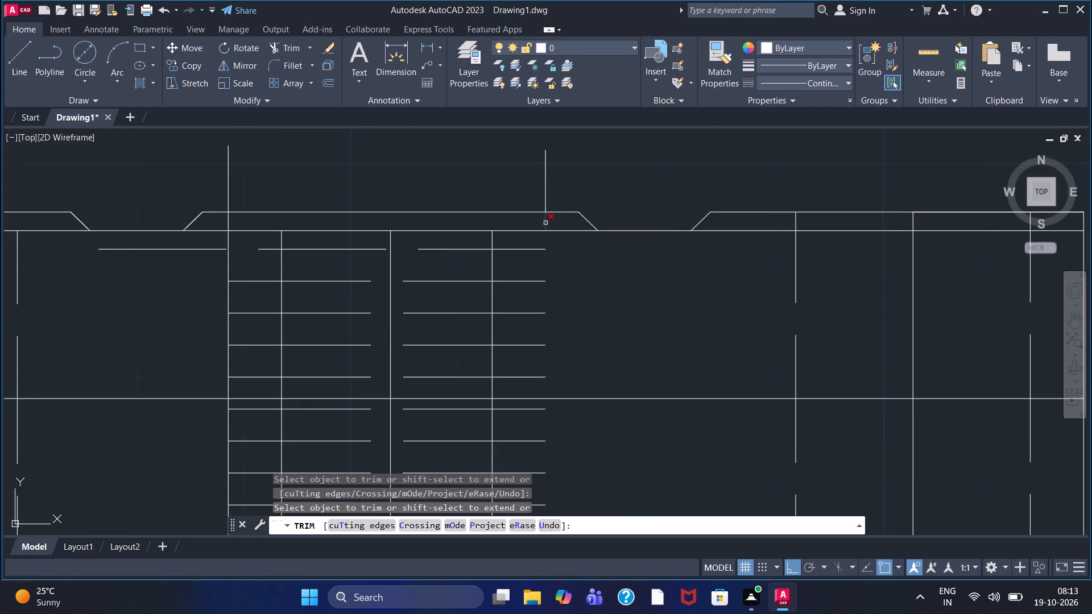
{"action": "left_click", "coordinate": [545, 223]}
{"action": "left_click", "coordinate": [544, 192]}
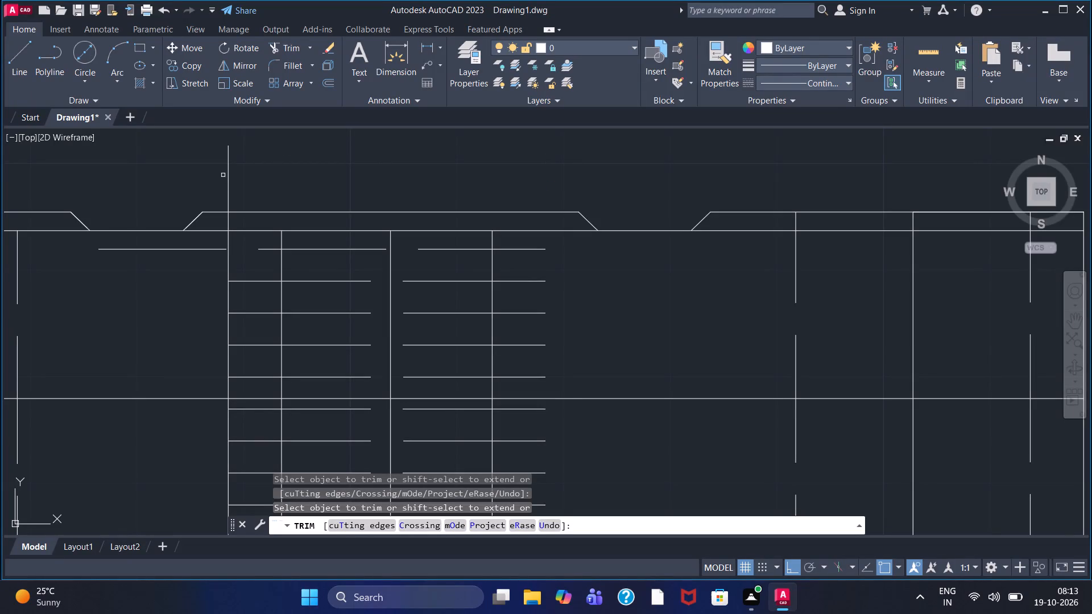
Trim the left vertical boundary line down to the inner top edge and remove the stray horizontal dash to its left.
{"action": "left_click", "coordinate": [229, 175]}
{"action": "left_click", "coordinate": [228, 223]}
{"action": "scroll", "coordinate": [218, 296], "scroll_direction": "down", "scroll_amount": 1}
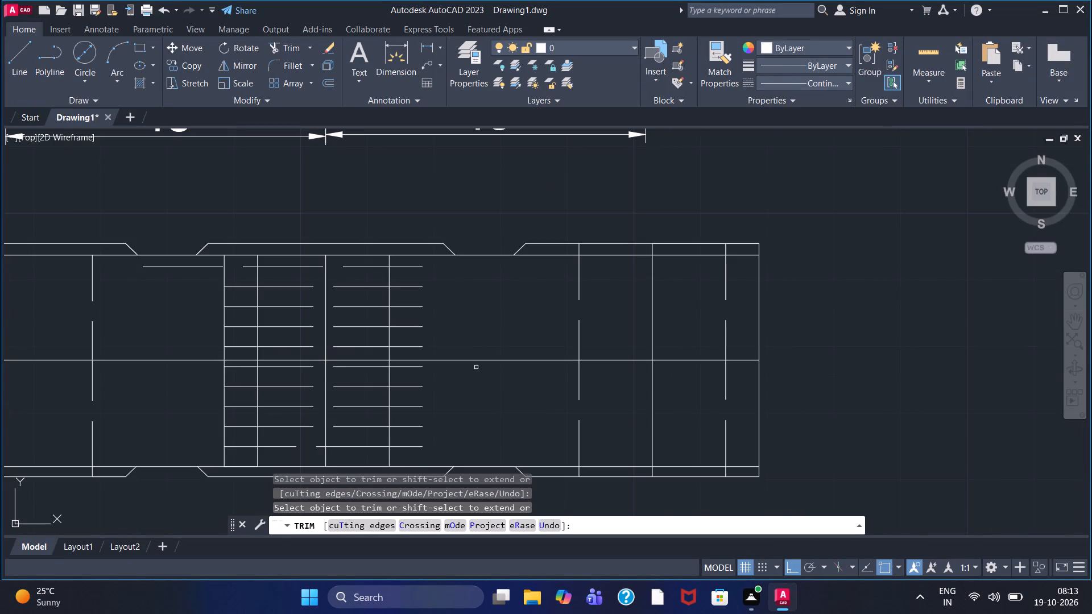
{"action": "left_click", "coordinate": [165, 266]}
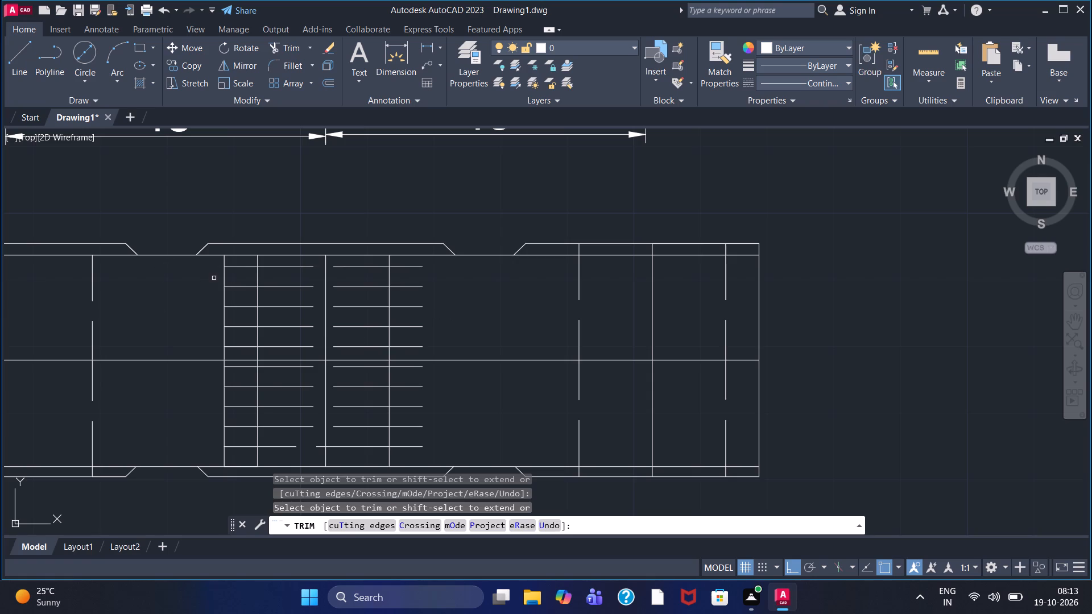
Trim away the left vertical boundary line's segments from the inner top edge down to the horizontal centre line.
{"action": "scroll", "coordinate": [214, 278], "scroll_direction": "up", "scroll_amount": 3}
{"action": "left_click", "coordinate": [246, 211]}
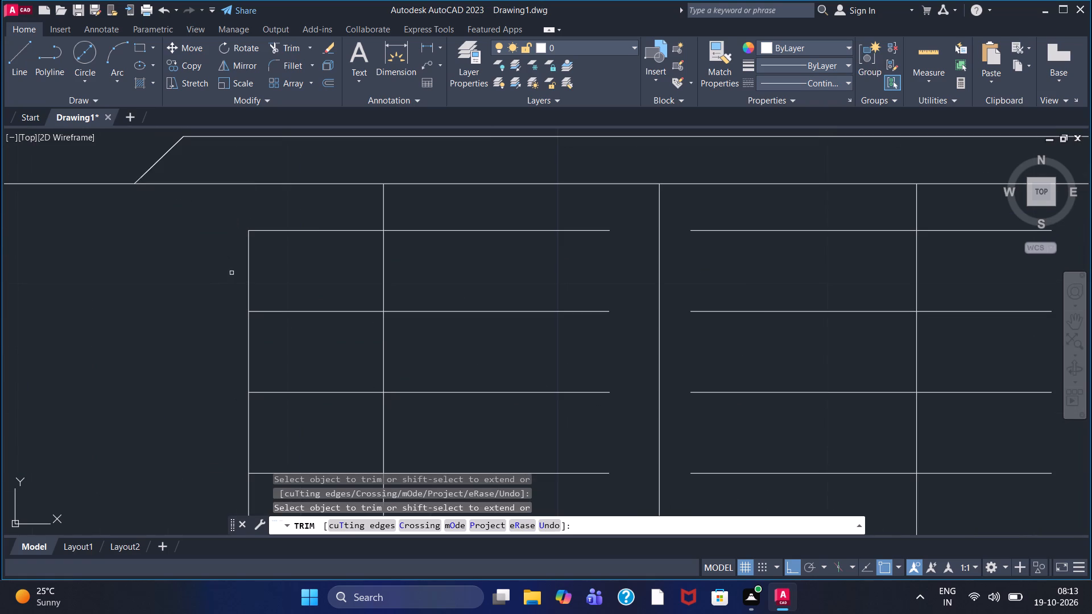
{"action": "left_click", "coordinate": [248, 281]}
{"action": "left_click", "coordinate": [250, 354]}
{"action": "scroll", "coordinate": [250, 355], "scroll_direction": "down", "scroll_amount": 2}
{"action": "middle_click_drag", "start_coordinate": [247, 356], "coordinate": [251, 222]}
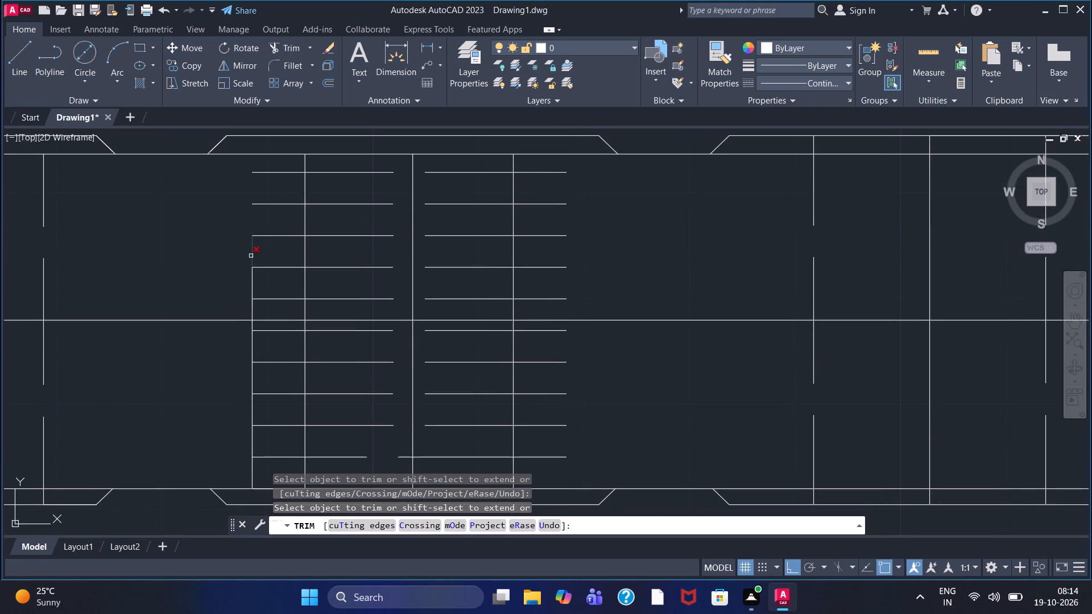
{"action": "left_click", "coordinate": [251, 256]}
{"action": "left_click", "coordinate": [252, 288]}
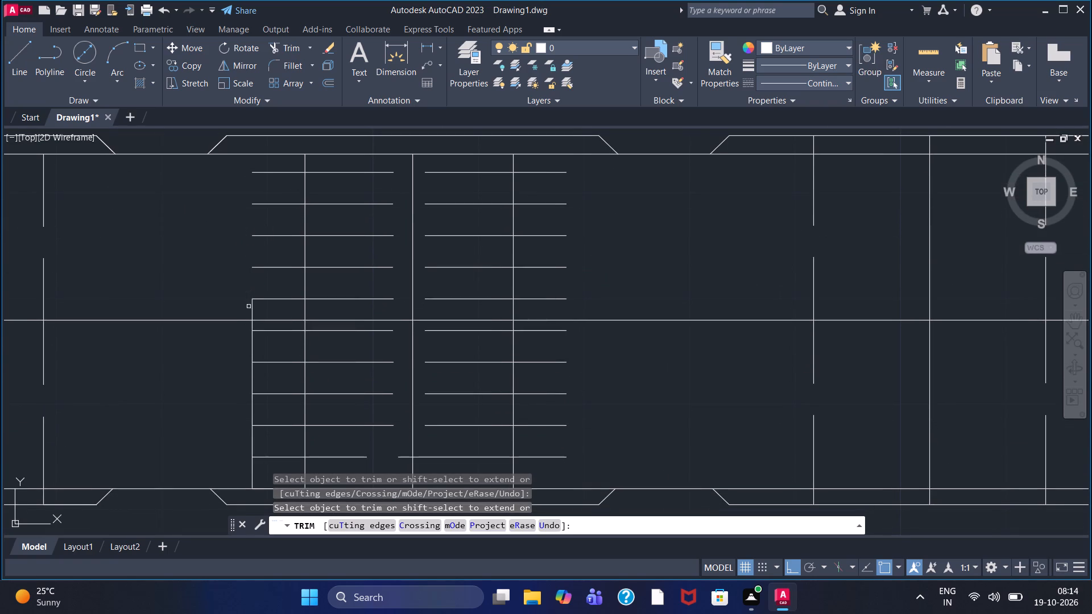
{"action": "left_click", "coordinate": [252, 310]}
Trim away the left vertical boundary line's remaining segments from the centre line down to the inner bottom edge.
{"action": "scroll", "coordinate": [248, 324], "scroll_direction": "up", "scroll_amount": 3}
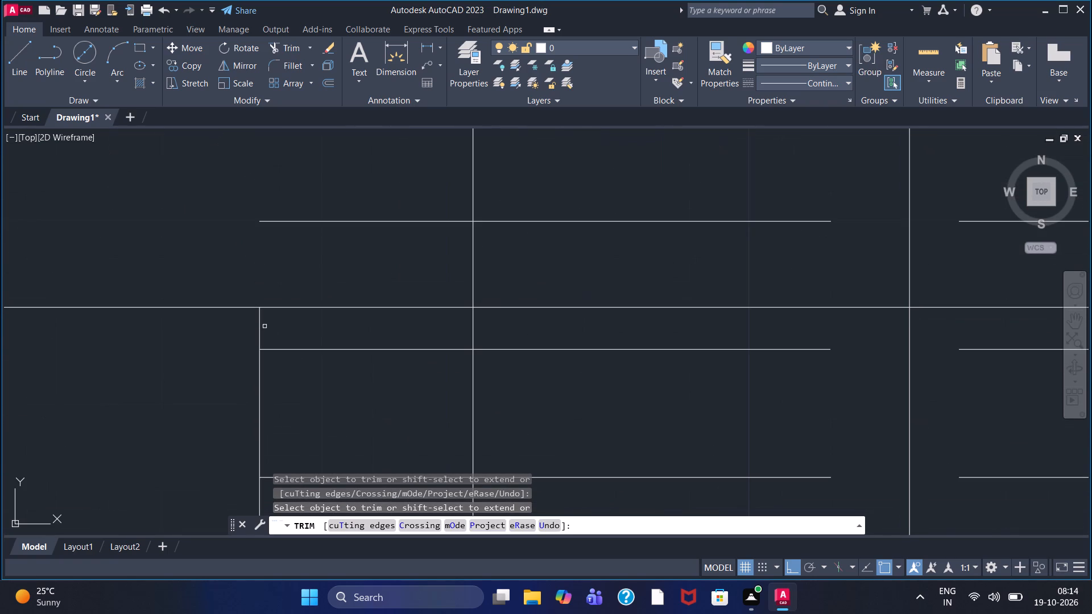
{"action": "left_click", "coordinate": [260, 326]}
{"action": "scroll", "coordinate": [254, 334], "scroll_direction": "down", "scroll_amount": 1}
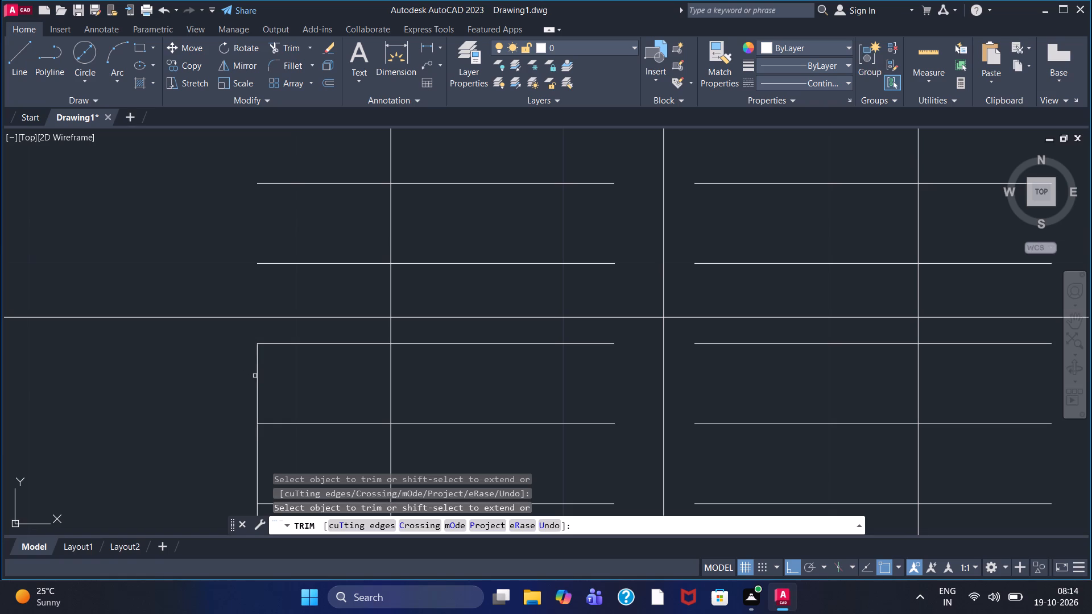
{"action": "left_click", "coordinate": [257, 377]}
{"action": "scroll", "coordinate": [257, 377], "scroll_direction": "down", "scroll_amount": 2}
{"action": "middle_click_drag", "start_coordinate": [257, 377], "coordinate": [257, 232]}
{"action": "scroll", "coordinate": [257, 232], "scroll_direction": "down", "scroll_amount": 1}
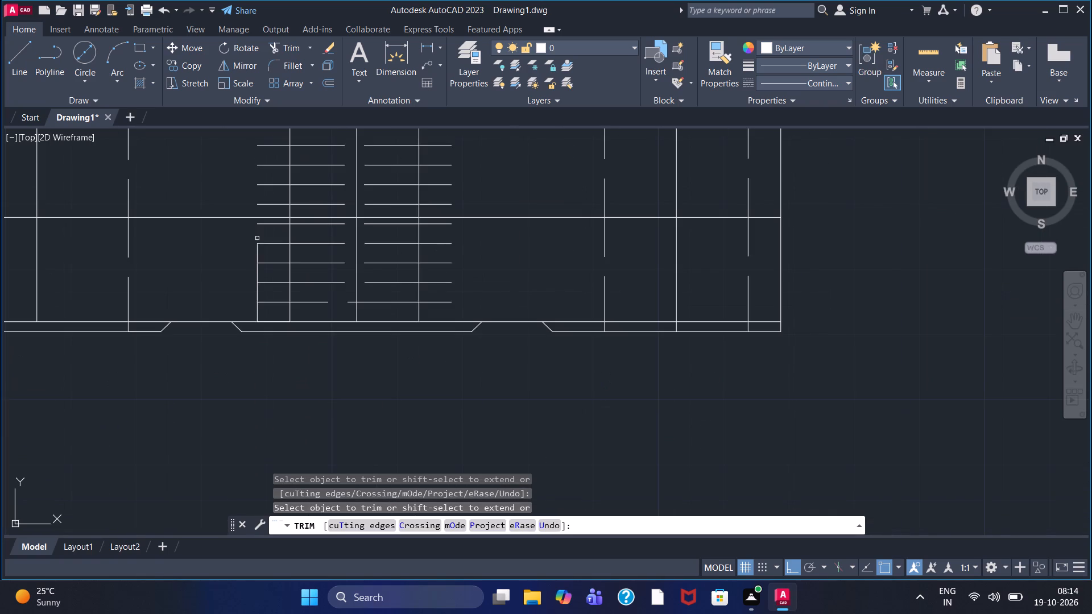
{"action": "scroll", "coordinate": [255, 267], "scroll_direction": "up", "scroll_amount": 2}
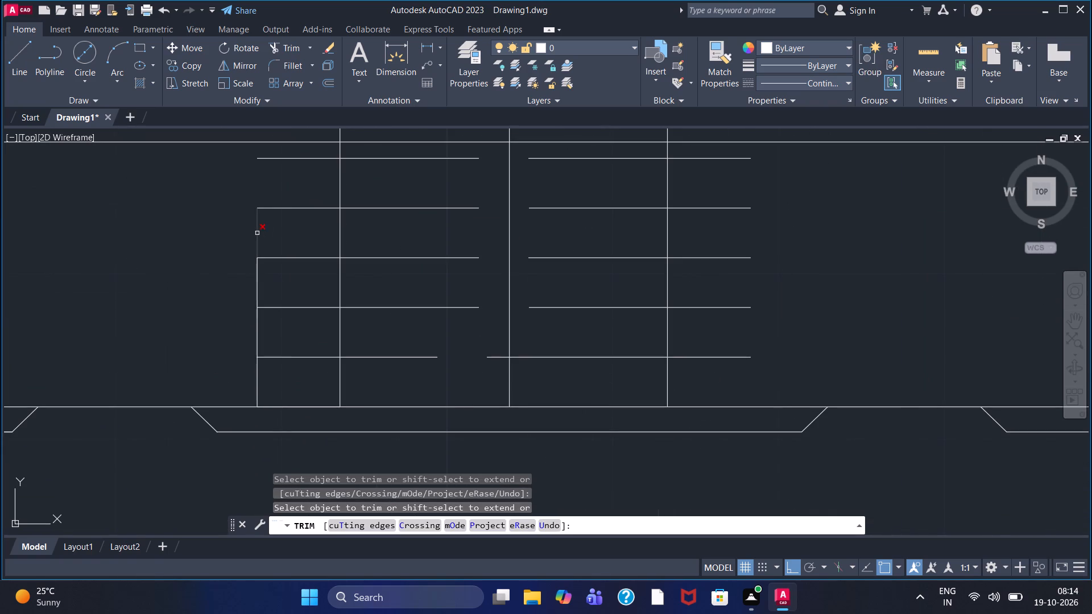
{"action": "left_click", "coordinate": [257, 233]}
{"action": "left_click", "coordinate": [257, 290]}
{"action": "left_click", "coordinate": [257, 328]}
{"action": "double_click", "coordinate": [257, 379]}
Add a vertical linear dimension for the notched view's overall height, placed outside its right edge.
{"action": "scroll", "coordinate": [254, 381], "scroll_direction": "down", "scroll_amount": 2}
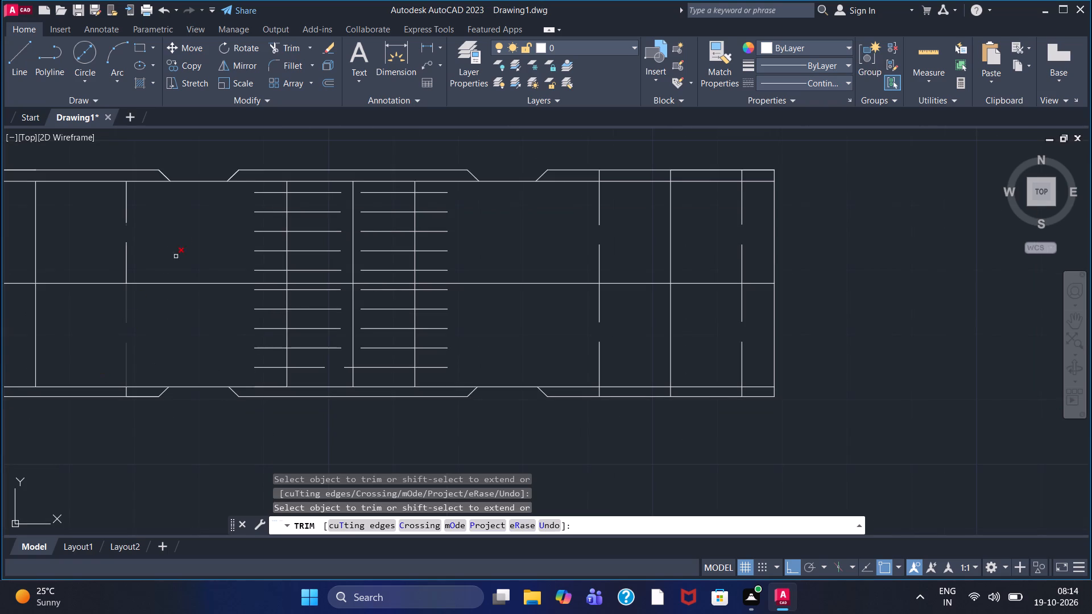
{"action": "scroll", "coordinate": [202, 272], "scroll_direction": "down", "scroll_amount": 1}
{"action": "scroll", "coordinate": [255, 248], "scroll_direction": "down", "scroll_amount": 2}
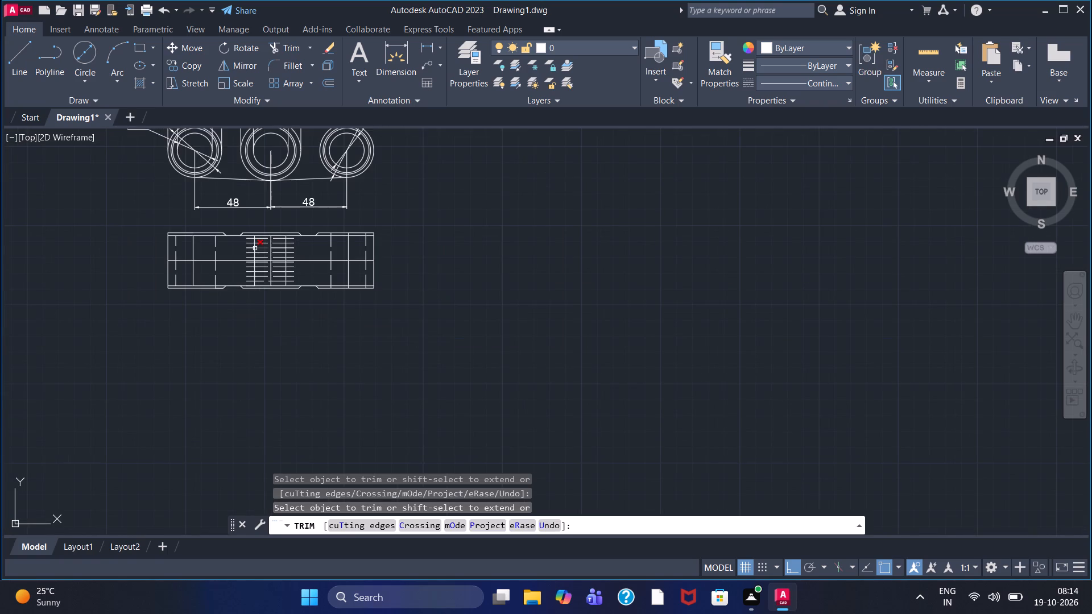
{"action": "scroll", "coordinate": [255, 248], "scroll_direction": "up", "scroll_amount": 2}
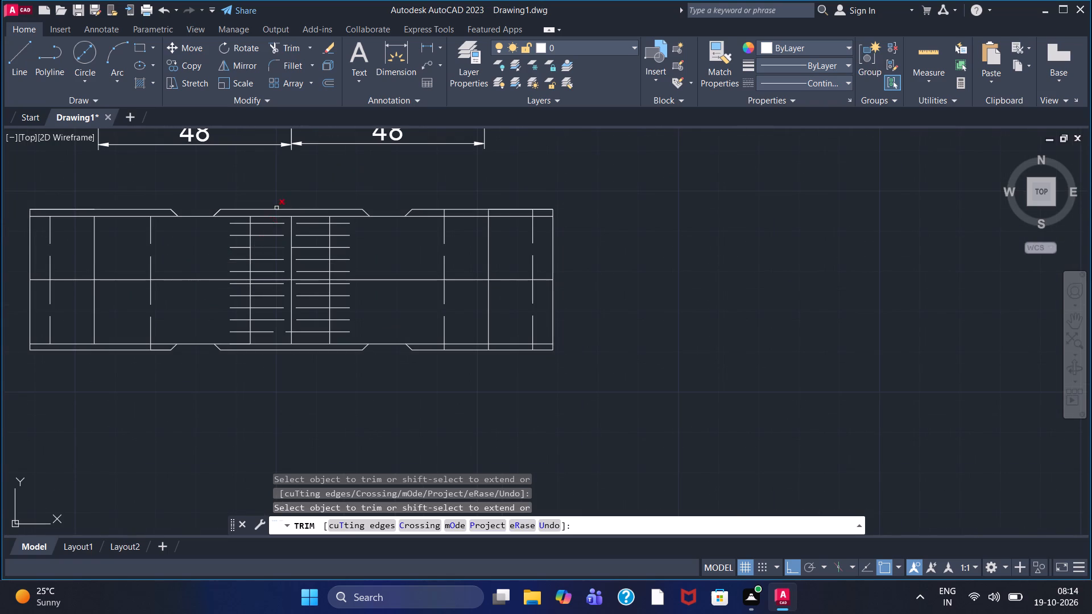
{"action": "left_click", "coordinate": [427, 41]}
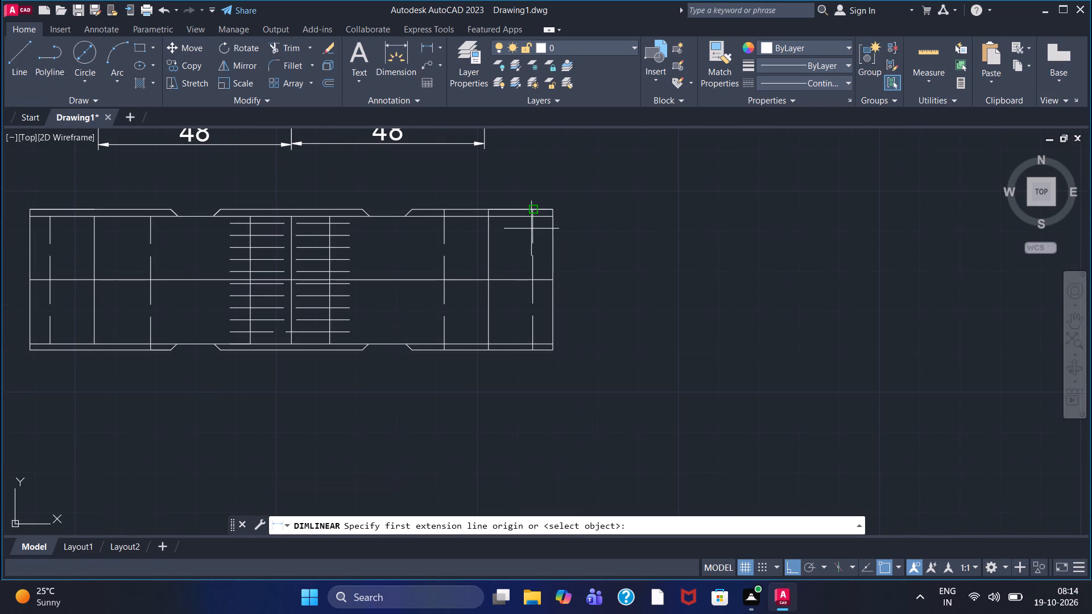
{"action": "left_click", "coordinate": [555, 213]}
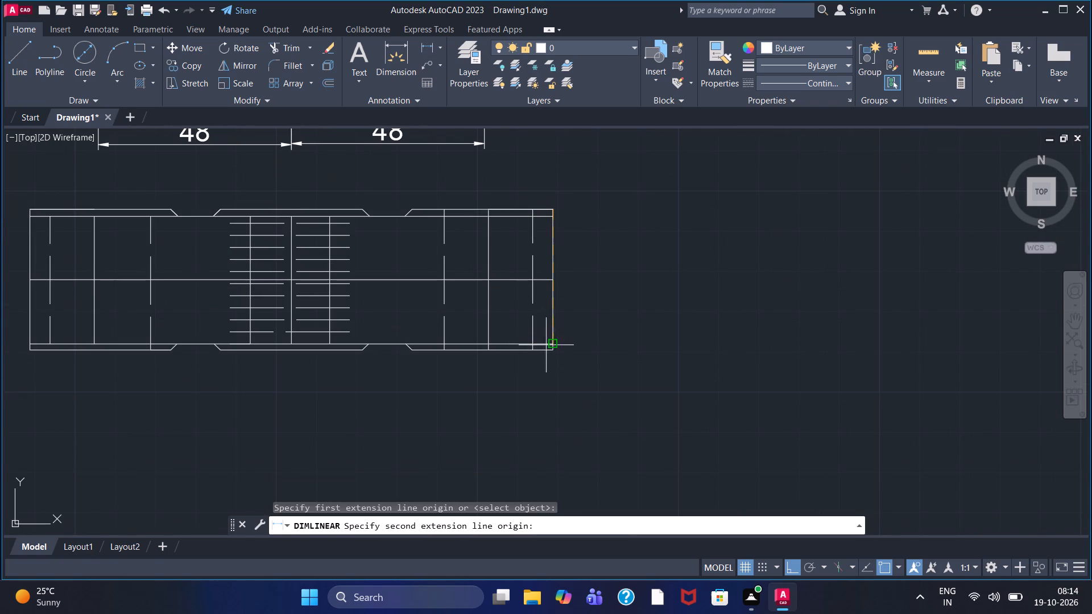
{"action": "left_click", "coordinate": [553, 353]}
{"action": "left_click", "coordinate": [643, 309]}
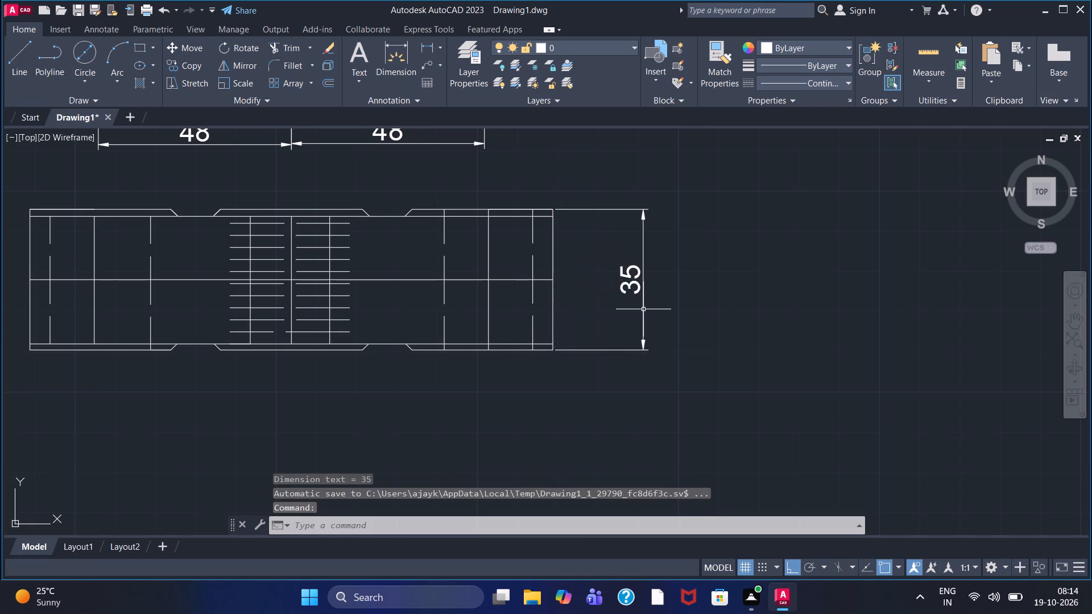
Add a vertical linear dimension between the notched view's inner top and bottom edges, placed inside the overall height dimension.
{"action": "left_click", "coordinate": [425, 51]}
{"action": "scroll", "coordinate": [565, 205], "scroll_direction": "up", "scroll_amount": 1}
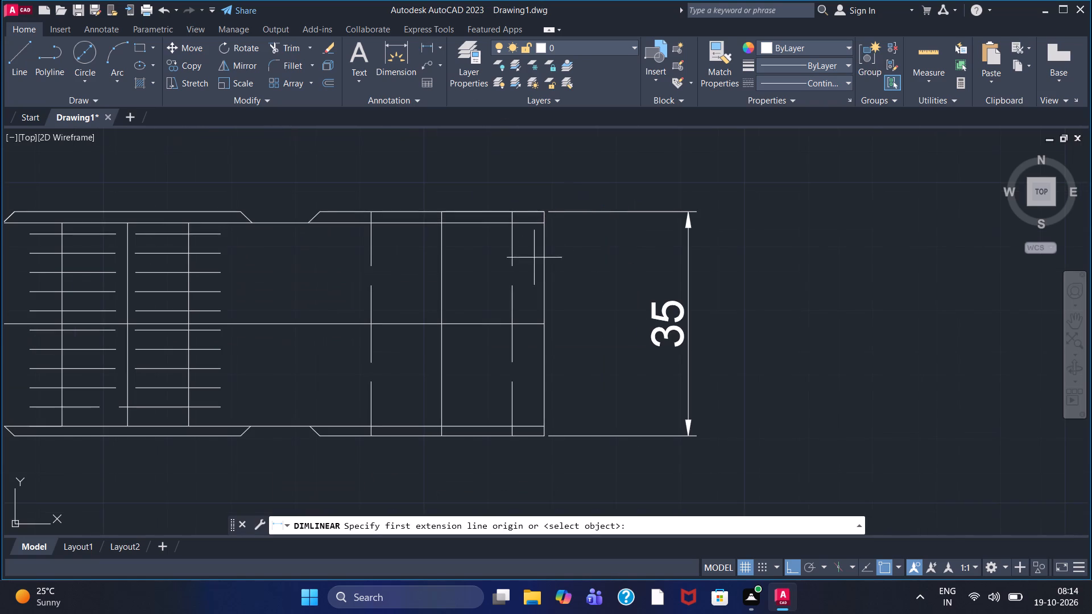
{"action": "left_click", "coordinate": [541, 225]}
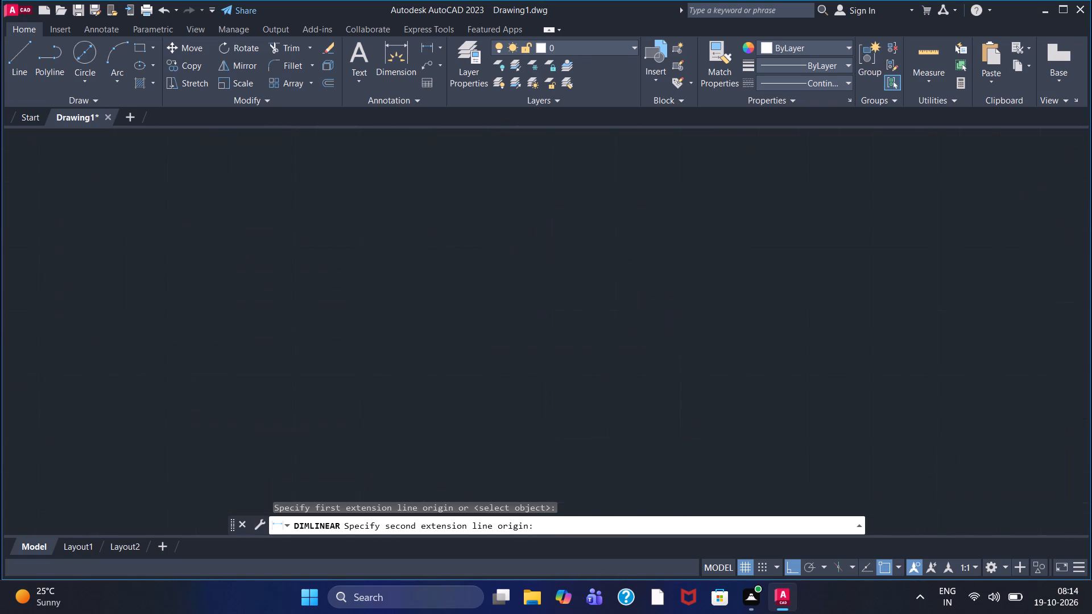
{"action": "left_click", "coordinate": [547, 424]}
{"action": "double_click", "coordinate": [611, 378]}
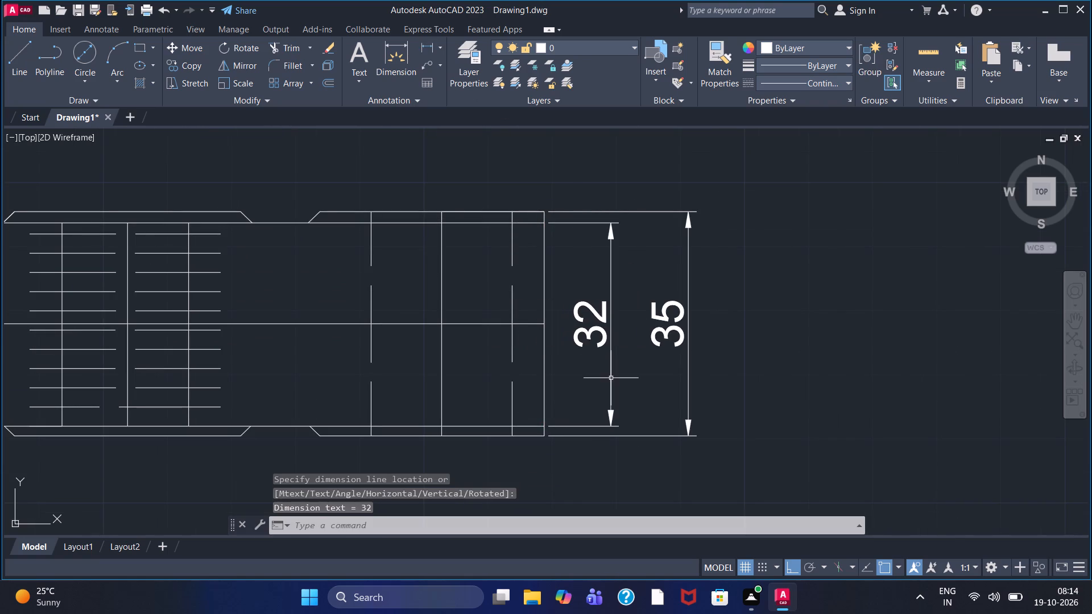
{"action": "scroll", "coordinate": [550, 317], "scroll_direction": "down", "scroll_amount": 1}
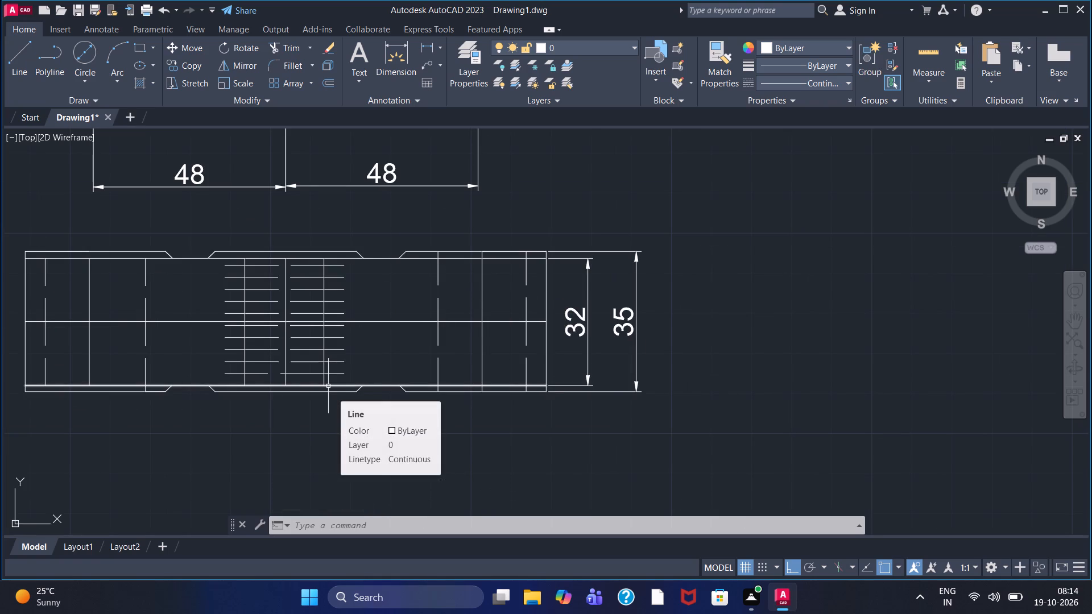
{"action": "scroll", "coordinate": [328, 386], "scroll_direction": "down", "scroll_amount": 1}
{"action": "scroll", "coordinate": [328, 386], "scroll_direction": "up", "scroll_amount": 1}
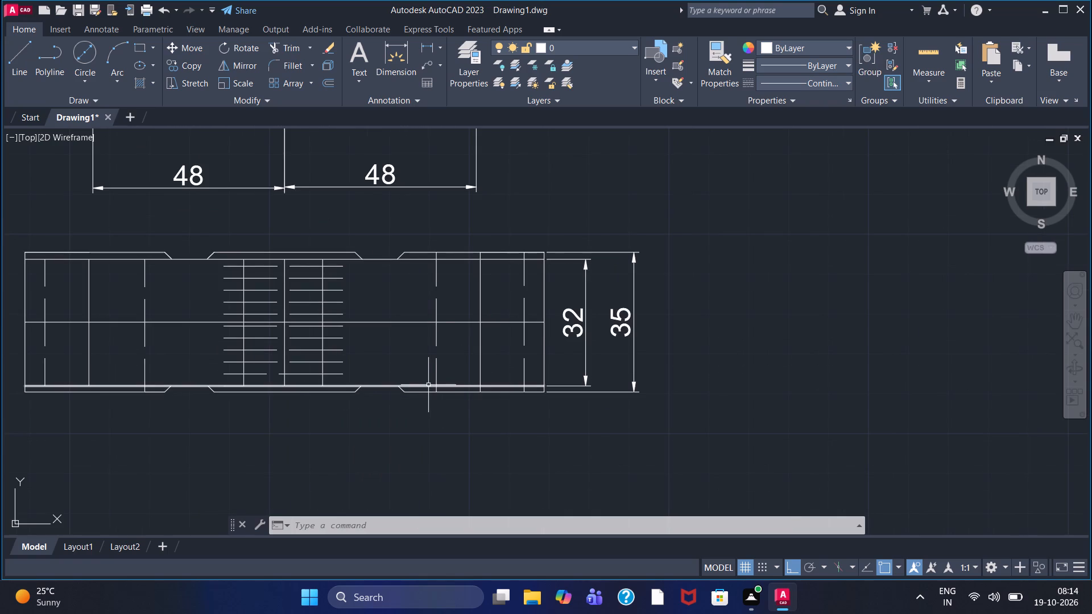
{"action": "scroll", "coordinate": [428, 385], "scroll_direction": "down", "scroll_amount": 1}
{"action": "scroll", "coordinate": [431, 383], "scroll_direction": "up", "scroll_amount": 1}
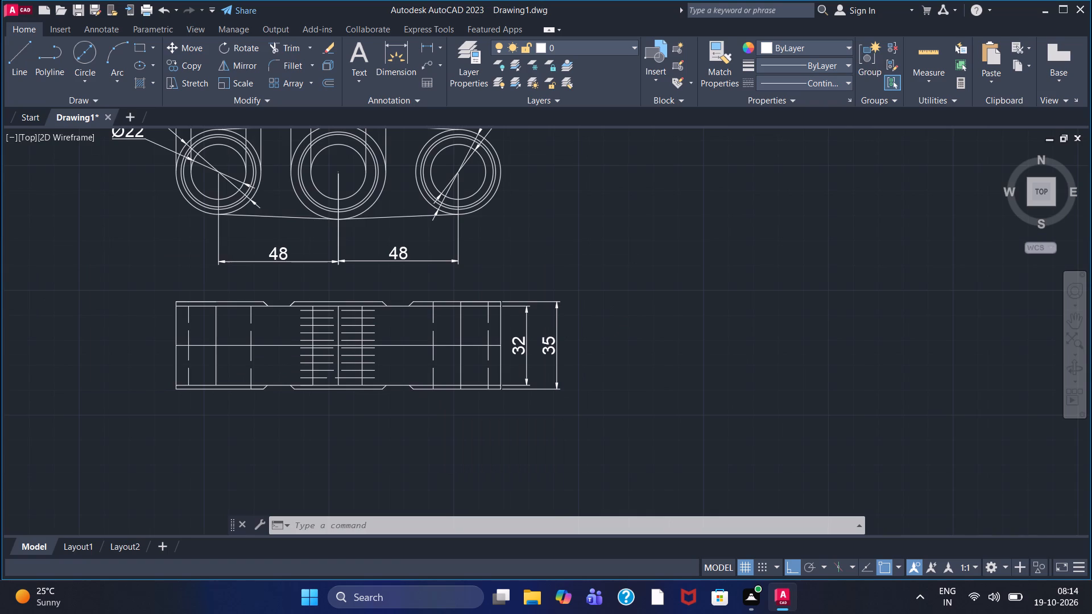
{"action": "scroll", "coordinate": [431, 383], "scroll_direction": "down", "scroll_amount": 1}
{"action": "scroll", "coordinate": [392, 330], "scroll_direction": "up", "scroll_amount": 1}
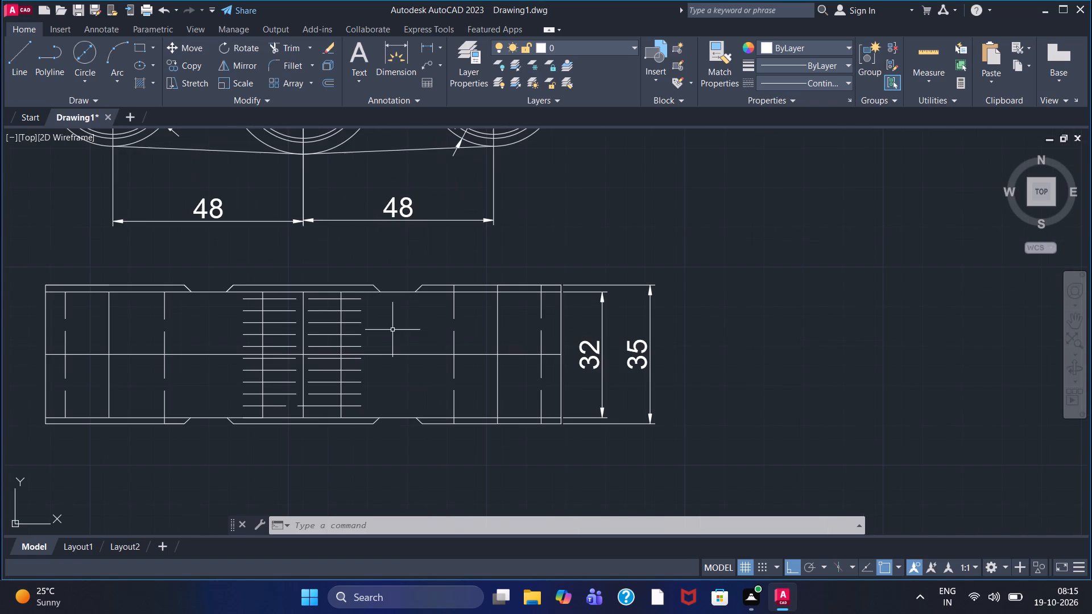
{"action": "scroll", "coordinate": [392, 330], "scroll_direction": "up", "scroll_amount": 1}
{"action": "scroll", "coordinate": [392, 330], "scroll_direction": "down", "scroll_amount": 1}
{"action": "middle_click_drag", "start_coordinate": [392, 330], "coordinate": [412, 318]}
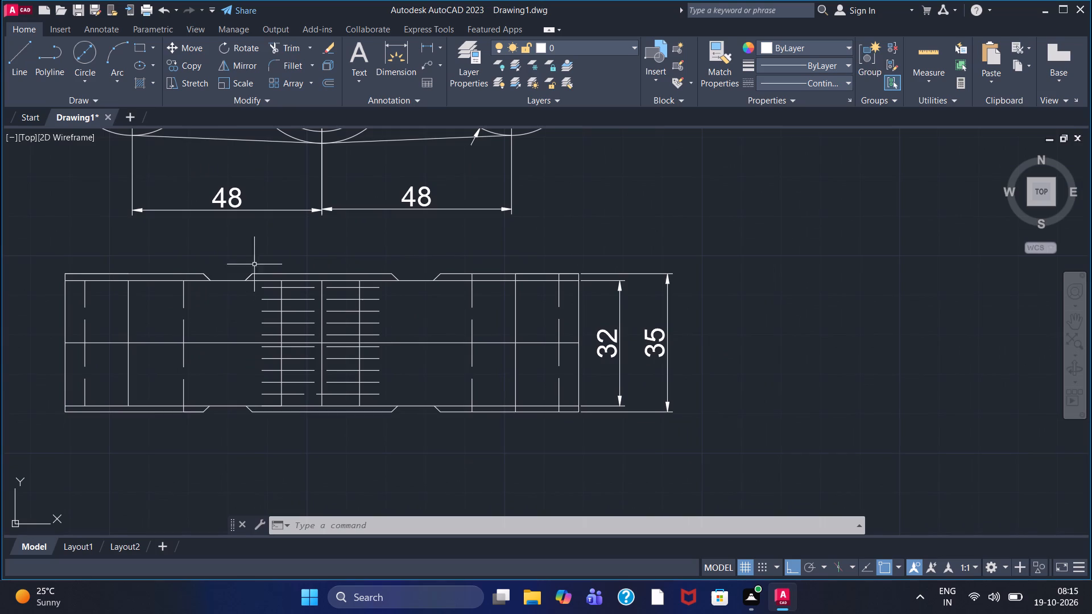
Start a hatch with the ANSI31 pattern and fill the left and middle raised strips along the notched view's upper edge.
{"action": "left_click", "coordinate": [143, 82]}
{"action": "left_click", "coordinate": [243, 68]}
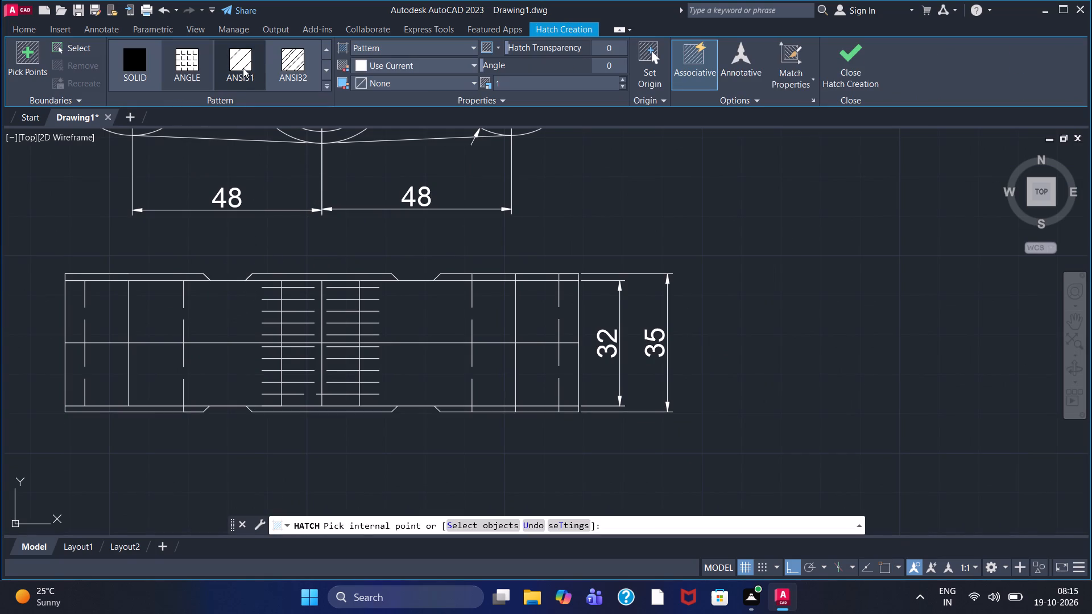
{"action": "scroll", "coordinate": [155, 281], "scroll_direction": "up", "scroll_amount": 3}
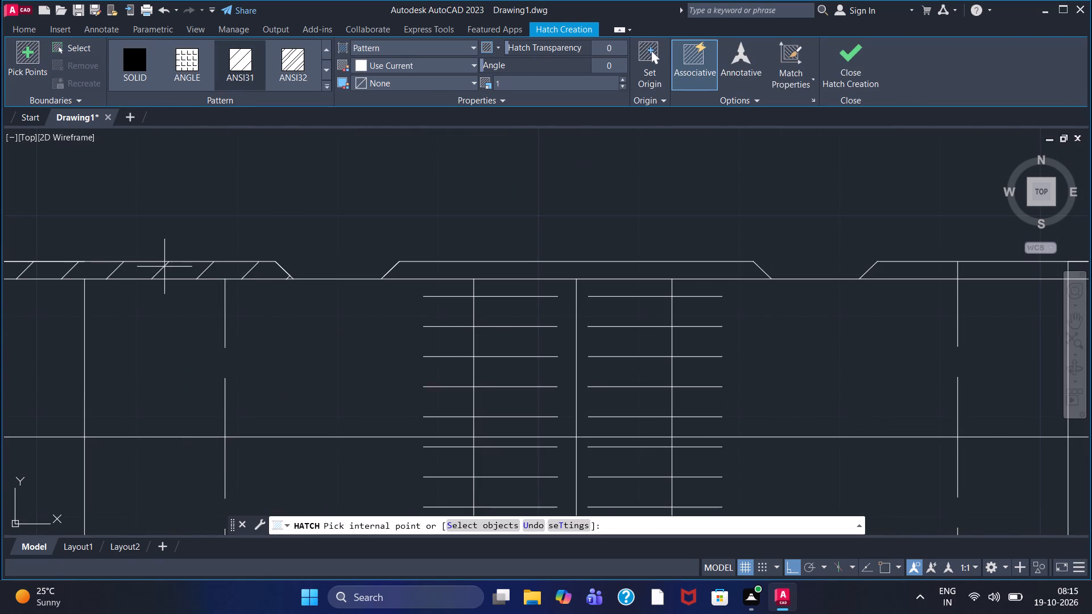
{"action": "left_click", "coordinate": [180, 272]}
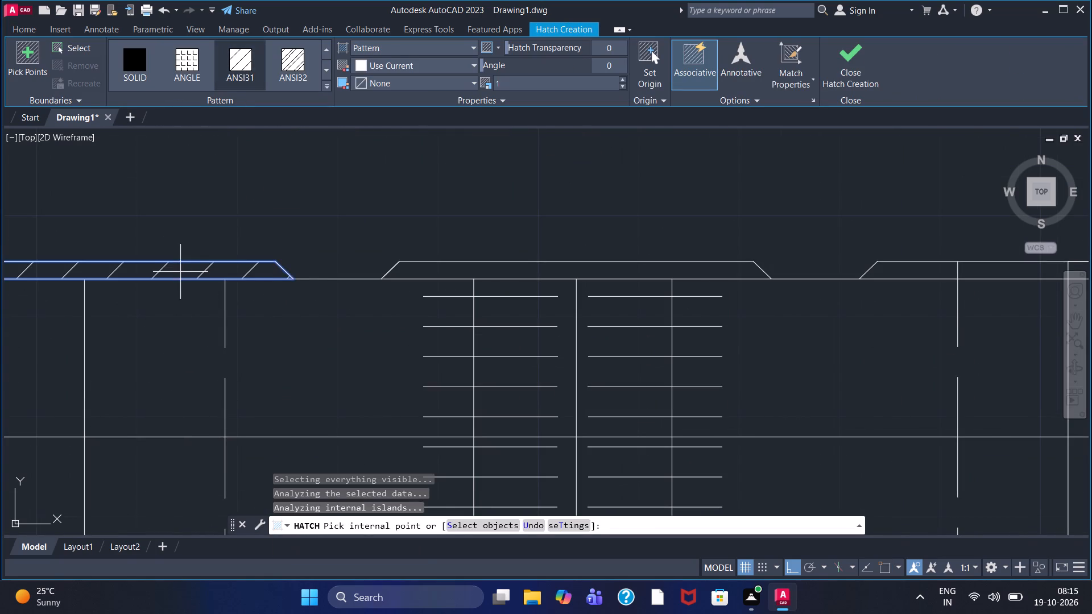
{"action": "left_click", "coordinate": [650, 266]}
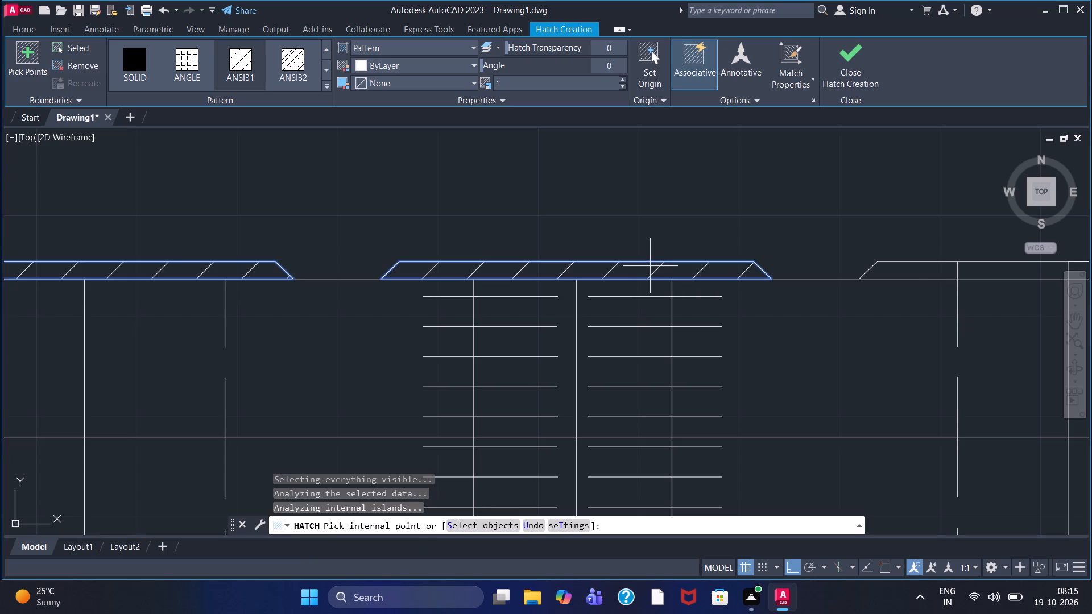
Add all four regions of the right raised strip along the notched view's upper edge to the ANSI31 hatch.
{"action": "left_click", "coordinate": [911, 267]}
{"action": "scroll", "coordinate": [940, 269], "scroll_direction": "down", "scroll_amount": 1}
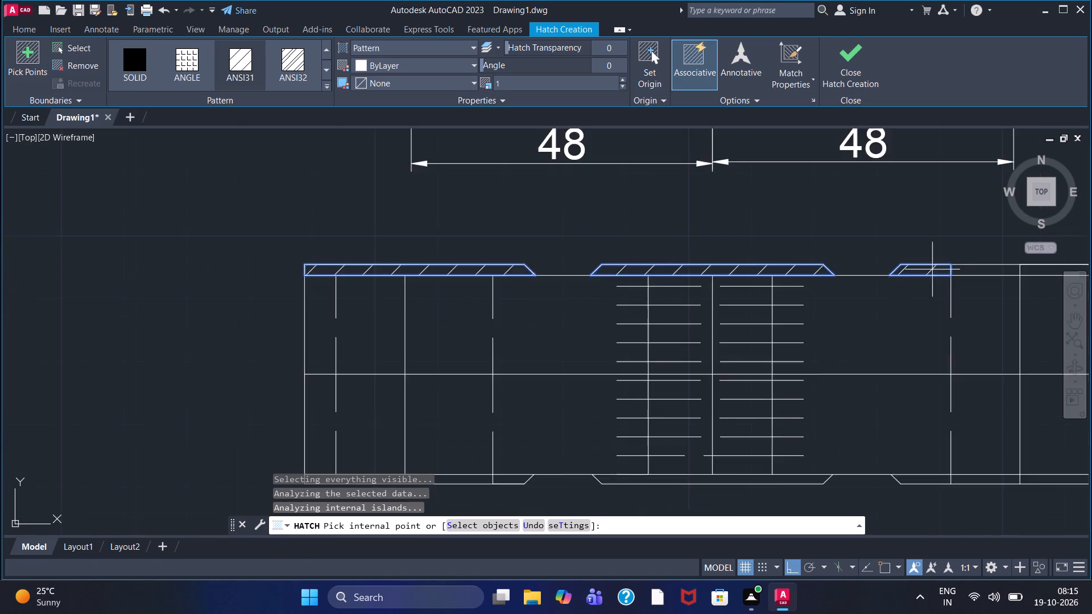
{"action": "scroll", "coordinate": [910, 269], "scroll_direction": "down", "scroll_amount": 2}
{"action": "scroll", "coordinate": [929, 269], "scroll_direction": "up", "scroll_amount": 4}
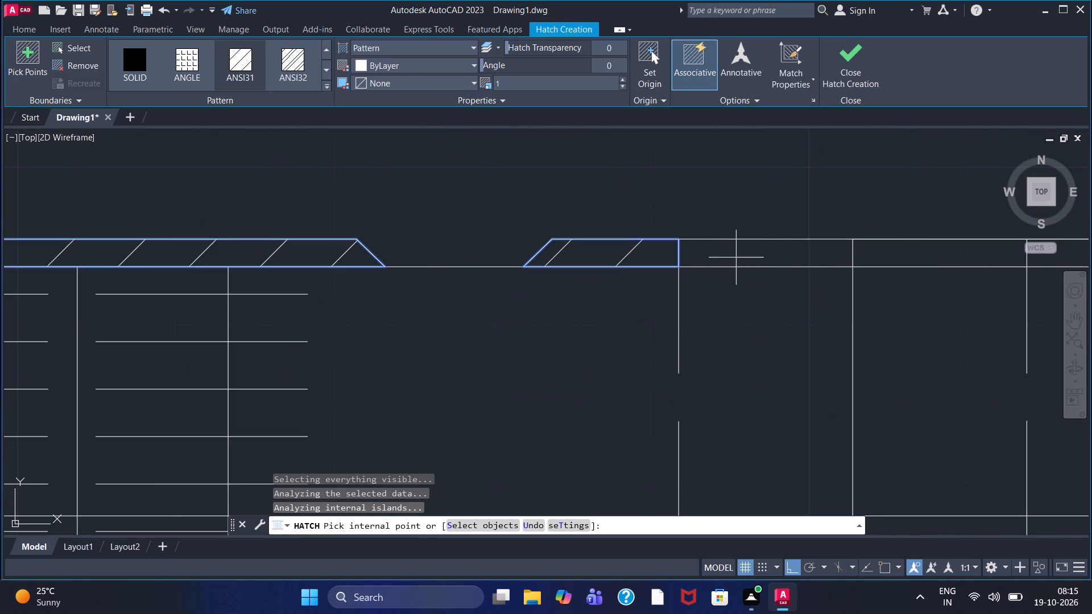
{"action": "left_click", "coordinate": [736, 258]}
{"action": "left_click", "coordinate": [973, 249]}
{"action": "scroll", "coordinate": [961, 249], "scroll_direction": "down", "scroll_amount": 2}
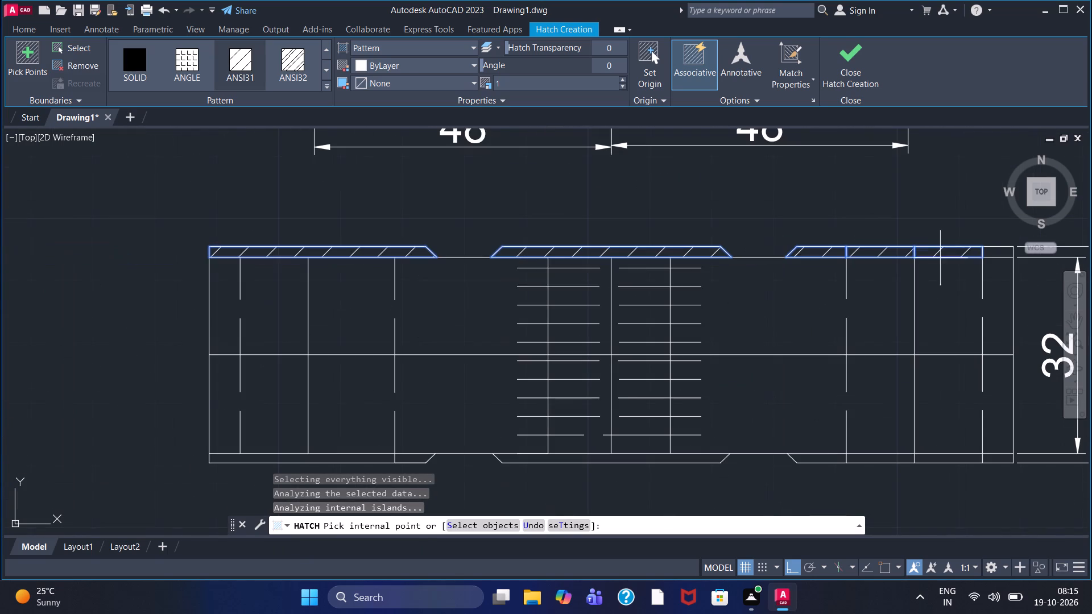
{"action": "middle_click_drag", "start_coordinate": [872, 217], "coordinate": [697, 216]}
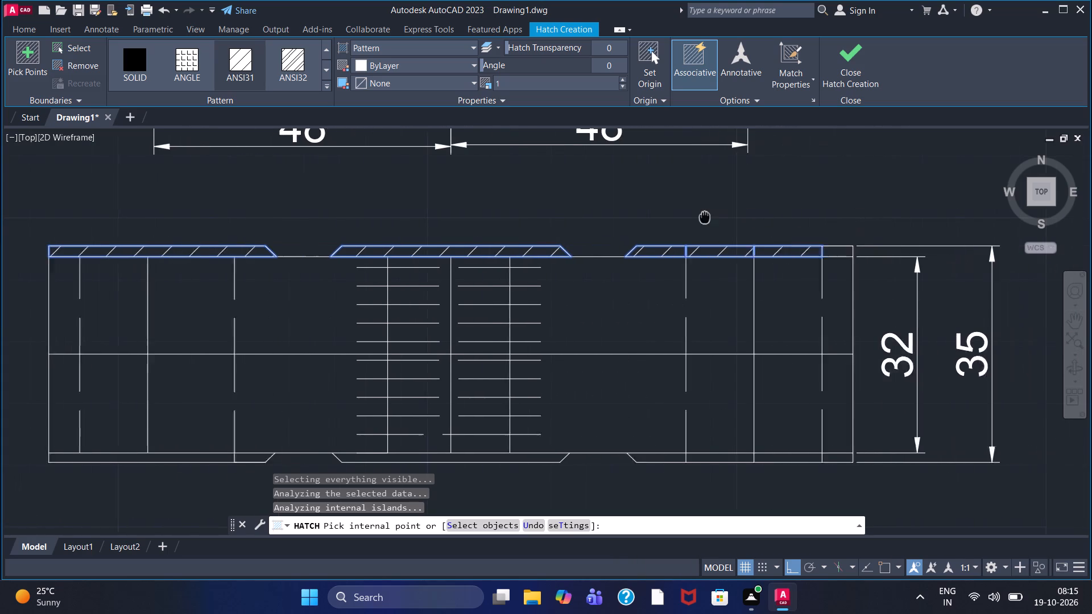
{"action": "middle_click_drag", "start_coordinate": [697, 216], "coordinate": [696, 216]}
{"action": "scroll", "coordinate": [801, 235], "scroll_direction": "up", "scroll_amount": 1}
{"action": "left_click", "coordinate": [838, 265]}
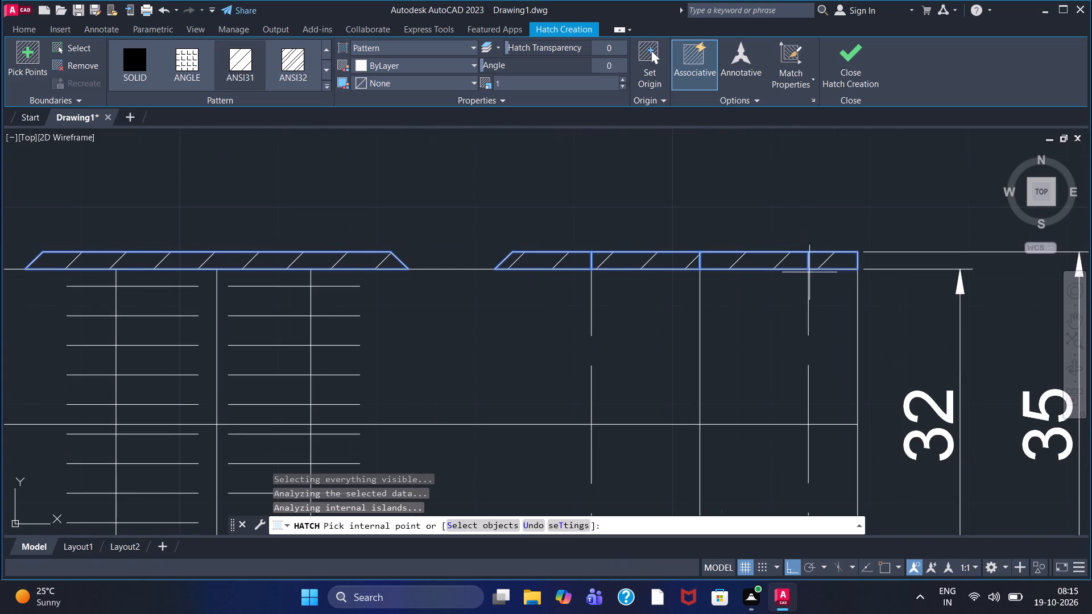
Set the hatch pattern scale to 0.33.
{"action": "scroll", "coordinate": [804, 275], "scroll_direction": "down", "scroll_amount": 2}
{"action": "double_click", "coordinate": [621, 80]}
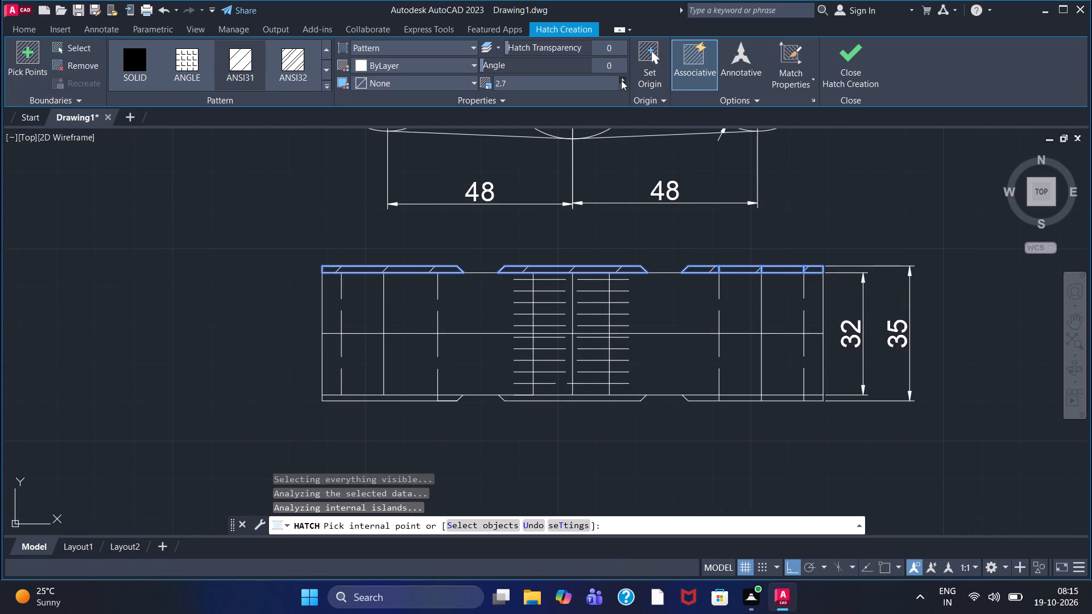
{"action": "left_click", "coordinate": [620, 88]}
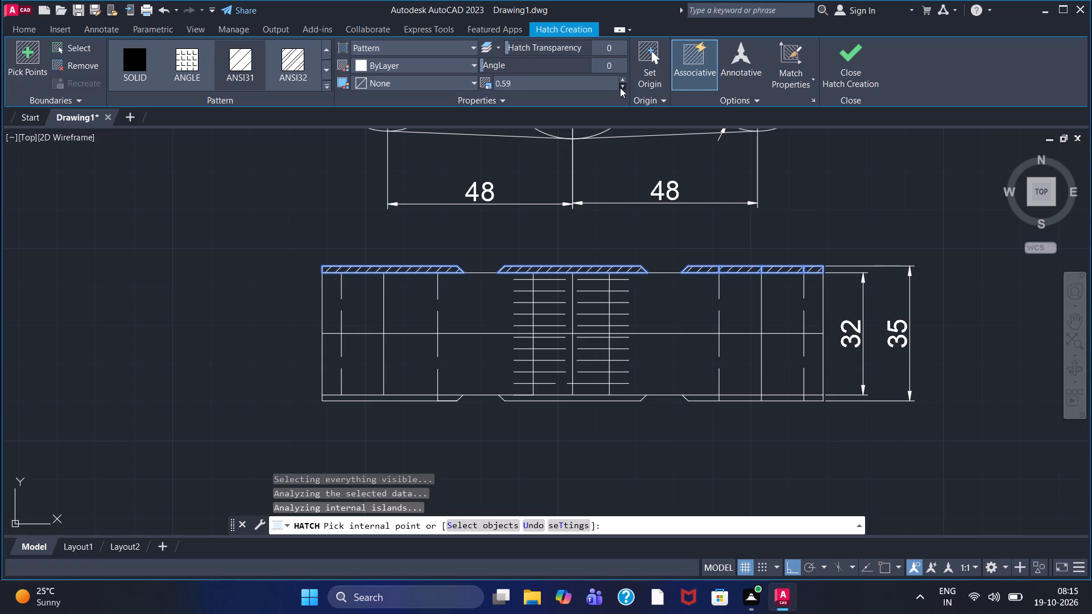
{"action": "triple_click", "coordinate": [620, 88]}
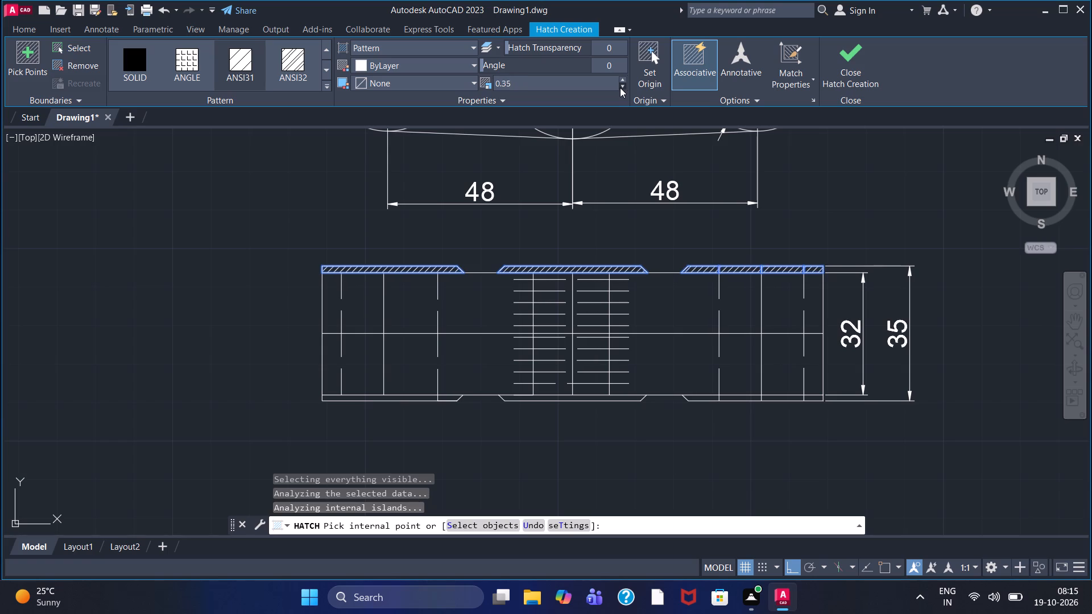
Add both regions of the left raised strip along the notched view's lower edge to the hatch.
{"action": "scroll", "coordinate": [425, 523], "scroll_direction": "down", "scroll_amount": 1}
{"action": "scroll", "coordinate": [365, 427], "scroll_direction": "up", "scroll_amount": 3}
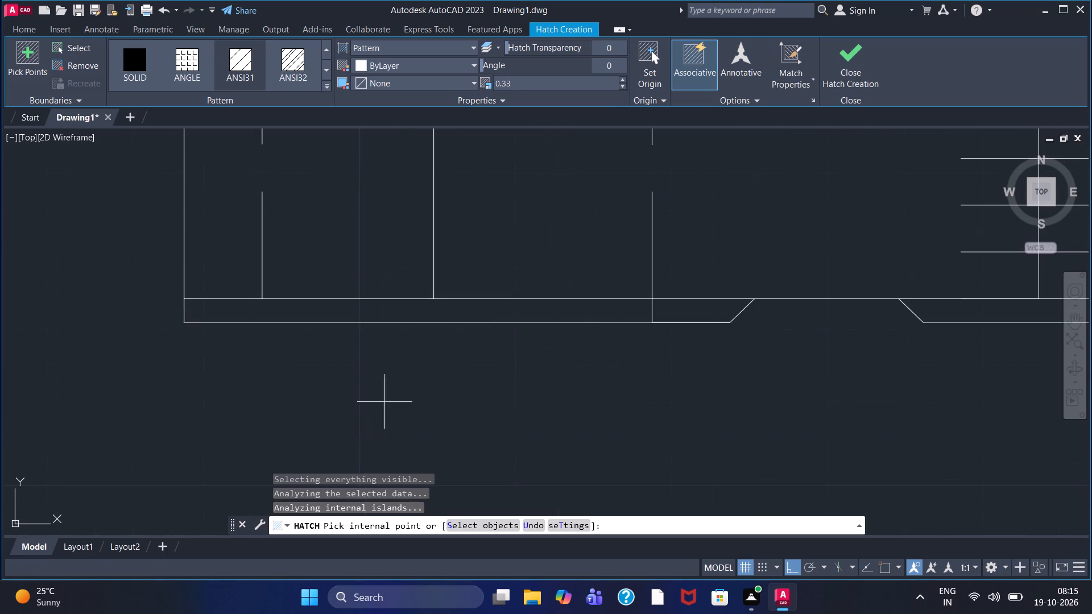
{"action": "left_click", "coordinate": [416, 305]}
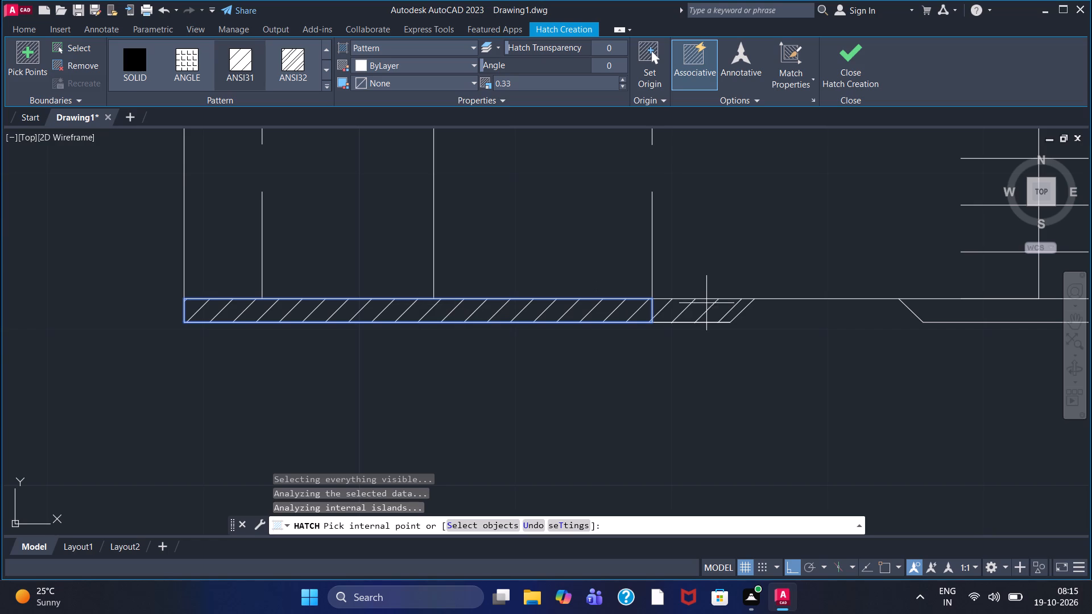
{"action": "left_click", "coordinate": [706, 313]}
{"action": "scroll", "coordinate": [706, 296], "scroll_direction": "up", "scroll_amount": 2}
{"action": "scroll", "coordinate": [706, 296], "scroll_direction": "down", "scroll_amount": 6}
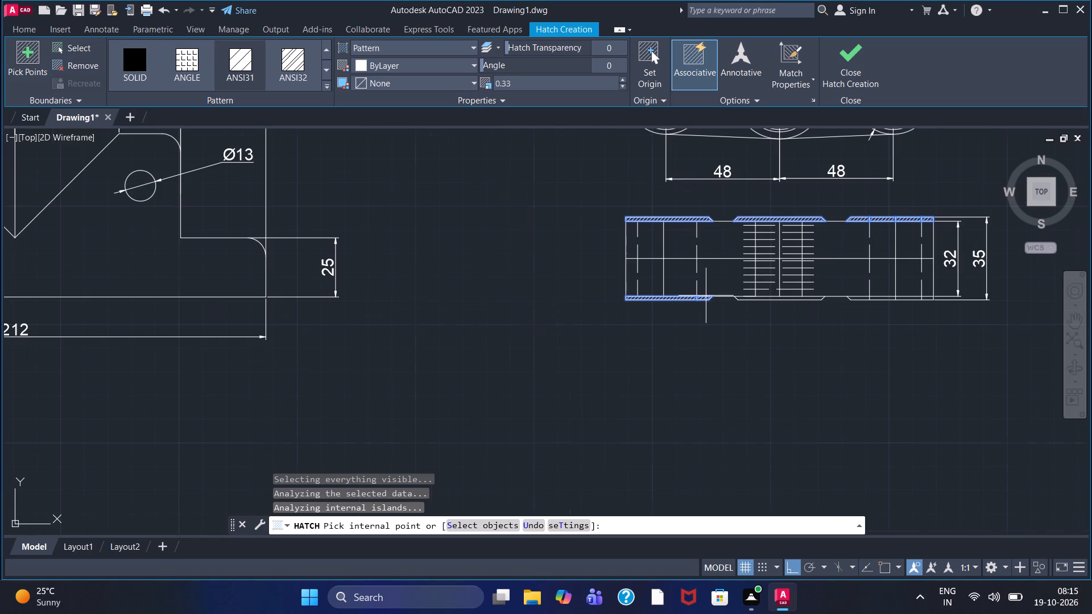
Hatch the middle strip and all four regions of the right strip along the notched view's lower edge, and finish the hatch.
{"action": "scroll", "coordinate": [801, 302], "scroll_direction": "up", "scroll_amount": 3}
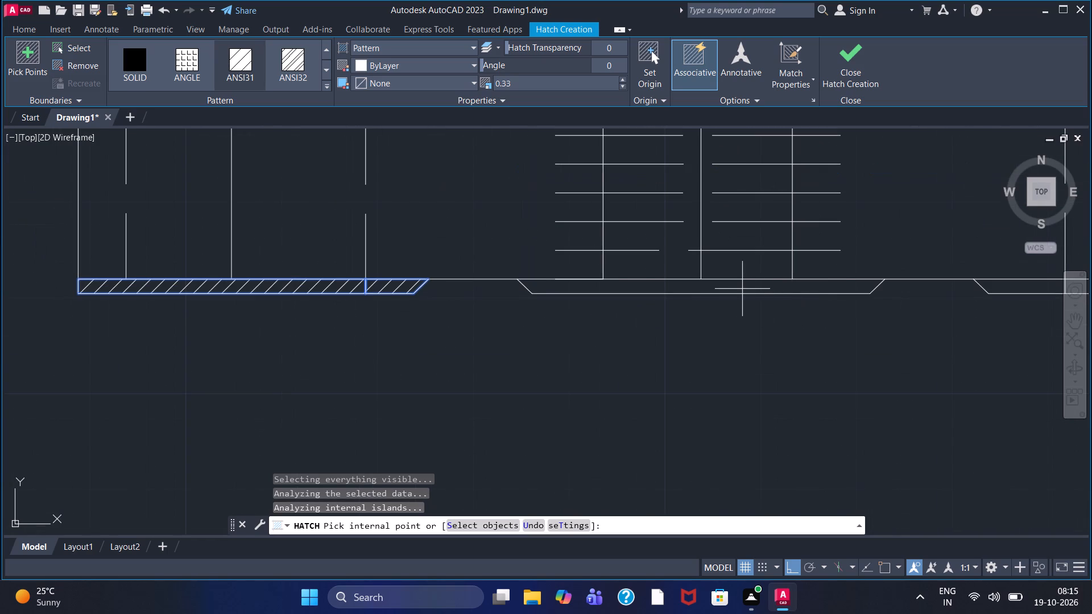
{"action": "left_click", "coordinate": [742, 289]}
{"action": "middle_click_drag", "start_coordinate": [923, 346], "coordinate": [671, 383]}
{"action": "left_click", "coordinate": [767, 323]}
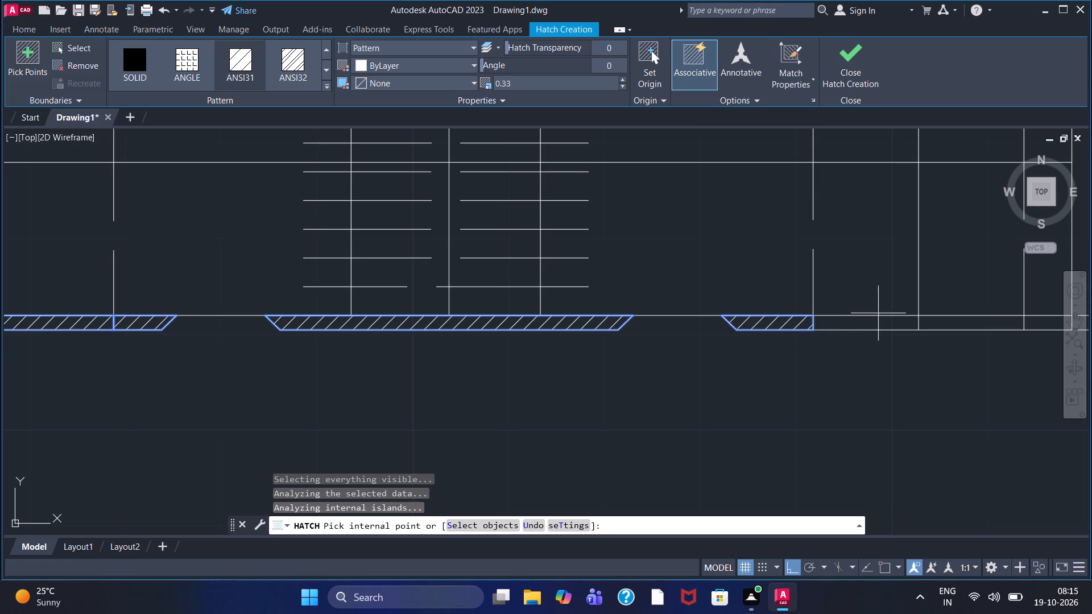
{"action": "left_click", "coordinate": [870, 323]}
{"action": "scroll", "coordinate": [932, 354], "scroll_direction": "up", "scroll_amount": 2}
{"action": "scroll", "coordinate": [929, 354], "scroll_direction": "down", "scroll_amount": 1}
{"action": "middle_click_drag", "start_coordinate": [929, 354], "coordinate": [624, 395]}
{"action": "scroll", "coordinate": [926, 354], "scroll_direction": "down", "scroll_amount": 1}
{"action": "scroll", "coordinate": [623, 395], "scroll_direction": "up", "scroll_amount": 1}
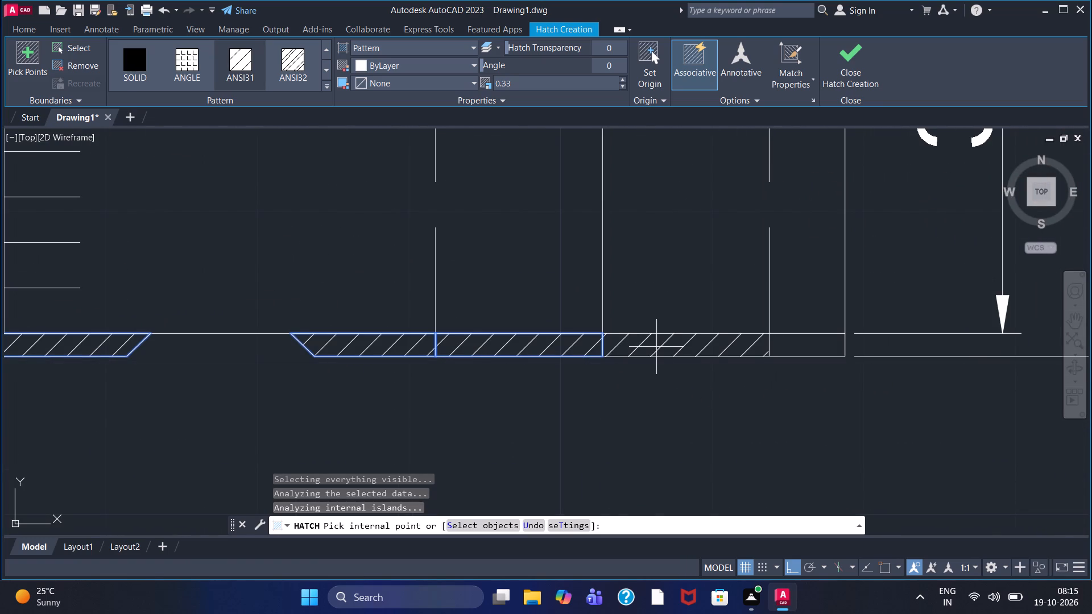
{"action": "left_click", "coordinate": [656, 347]}
{"action": "left_click", "coordinate": [809, 349]}
{"action": "scroll", "coordinate": [784, 367], "scroll_direction": "down", "scroll_amount": 2}
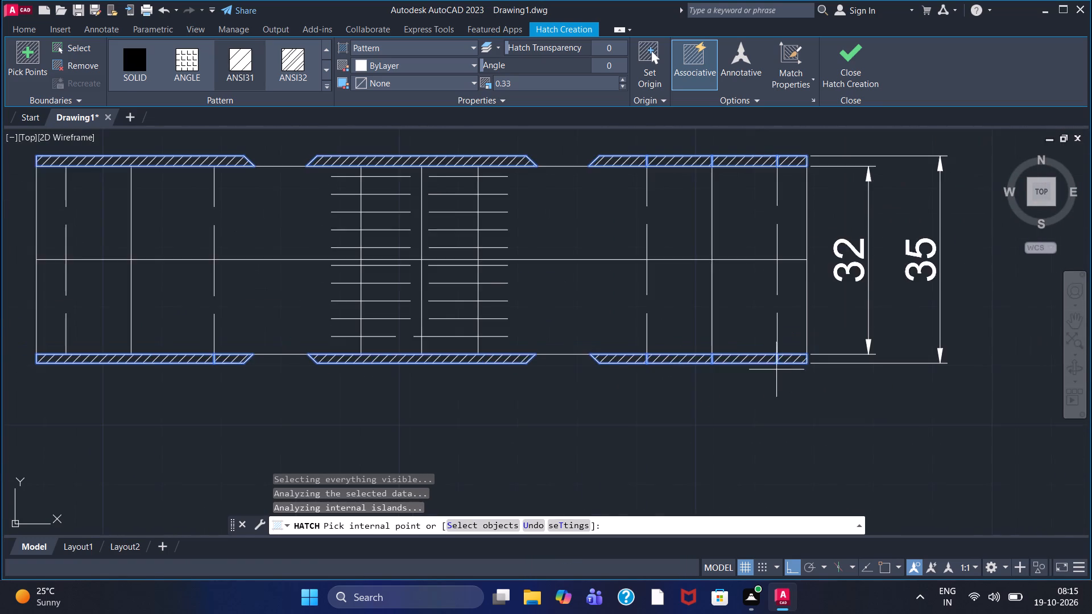
{"action": "scroll", "coordinate": [743, 366], "scroll_direction": "down", "scroll_amount": 1}
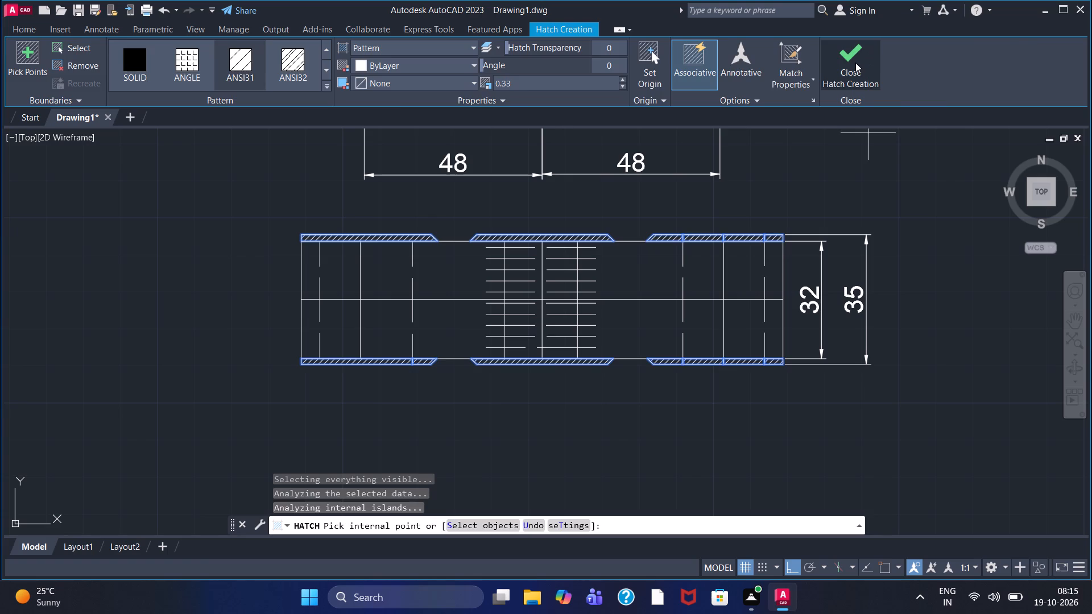
{"action": "left_click", "coordinate": [855, 63]}
Trim the dashed vertical line's end where it crosses the left hatched strip on the notched view's lower edge.
{"action": "scroll", "coordinate": [391, 333], "scroll_direction": "up", "scroll_amount": 3}
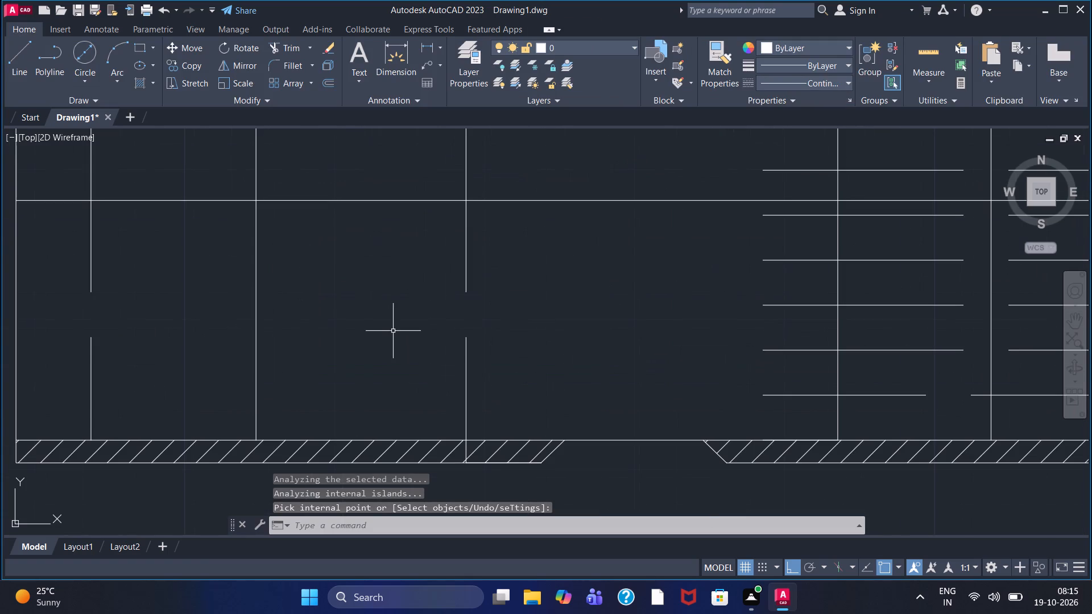
{"action": "left_click", "coordinate": [279, 49]}
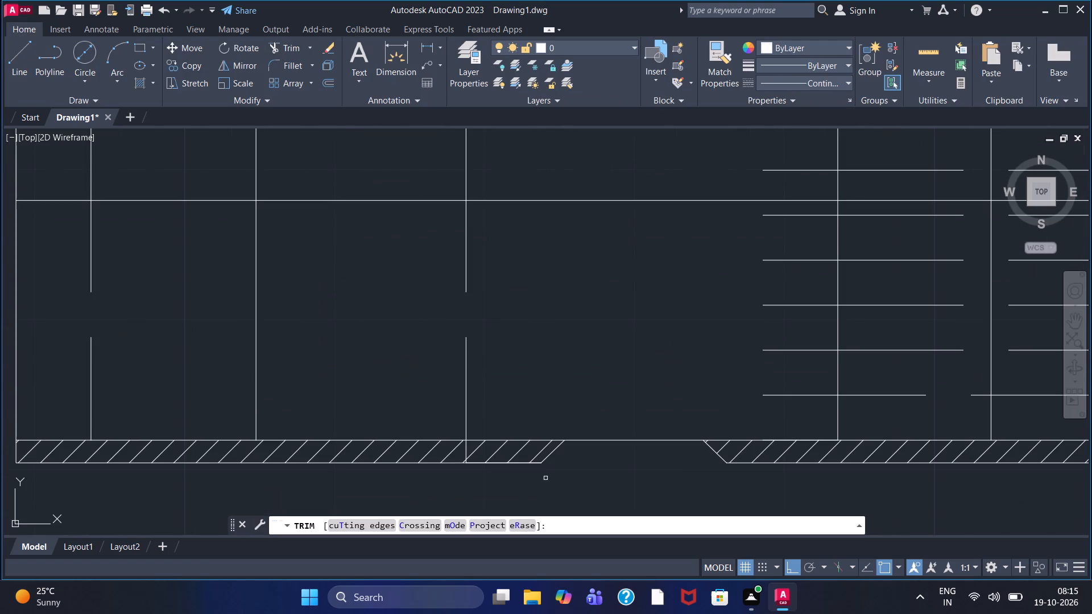
{"action": "scroll", "coordinate": [493, 454], "scroll_direction": "up", "scroll_amount": 2}
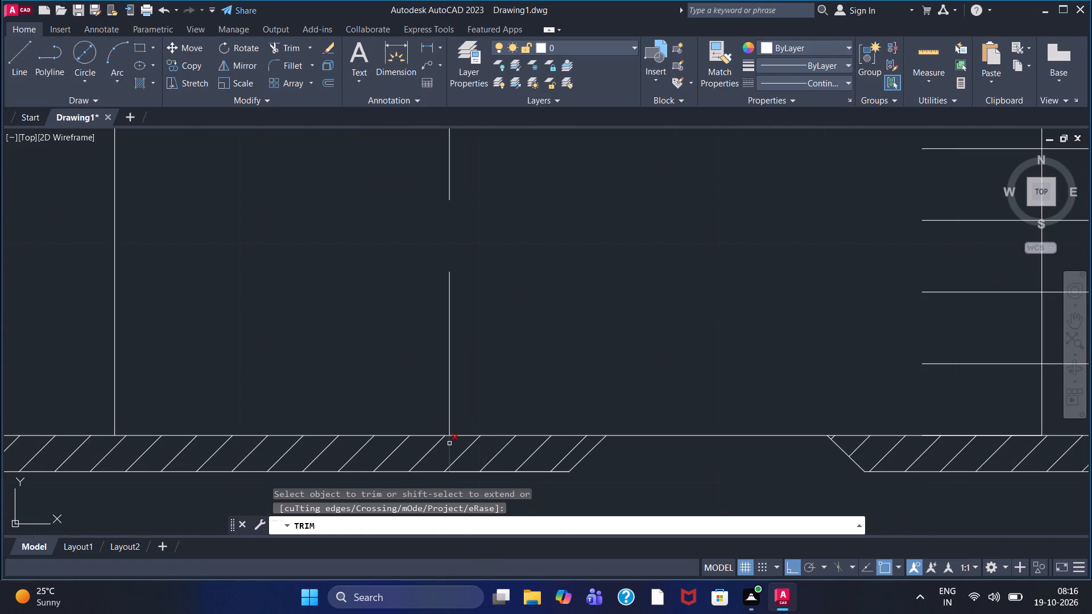
{"action": "left_click", "coordinate": [449, 445]}
{"action": "scroll", "coordinate": [784, 476], "scroll_direction": "down", "scroll_amount": 2}
{"action": "scroll", "coordinate": [1019, 492], "scroll_direction": "down", "scroll_amount": 1}
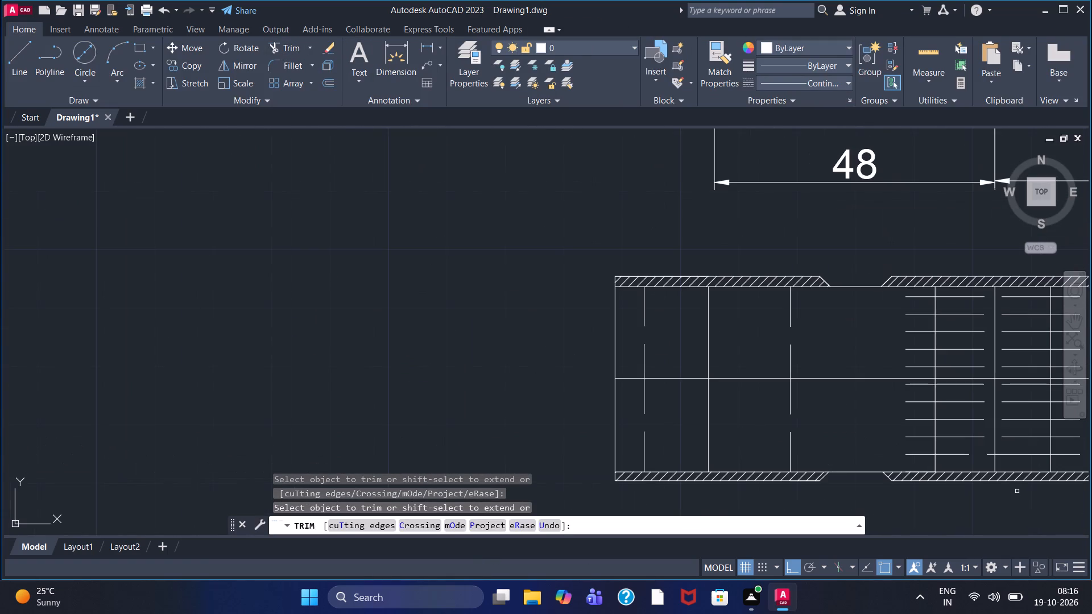
Trim the ends of the three vertical lines crossing the right hatched strip on the notched view's lower edge.
{"action": "middle_click_drag", "start_coordinate": [1063, 487], "coordinate": [682, 460]}
{"action": "scroll", "coordinate": [1046, 487], "scroll_direction": "down", "scroll_amount": 1}
{"action": "scroll", "coordinate": [798, 450], "scroll_direction": "up", "scroll_amount": 3}
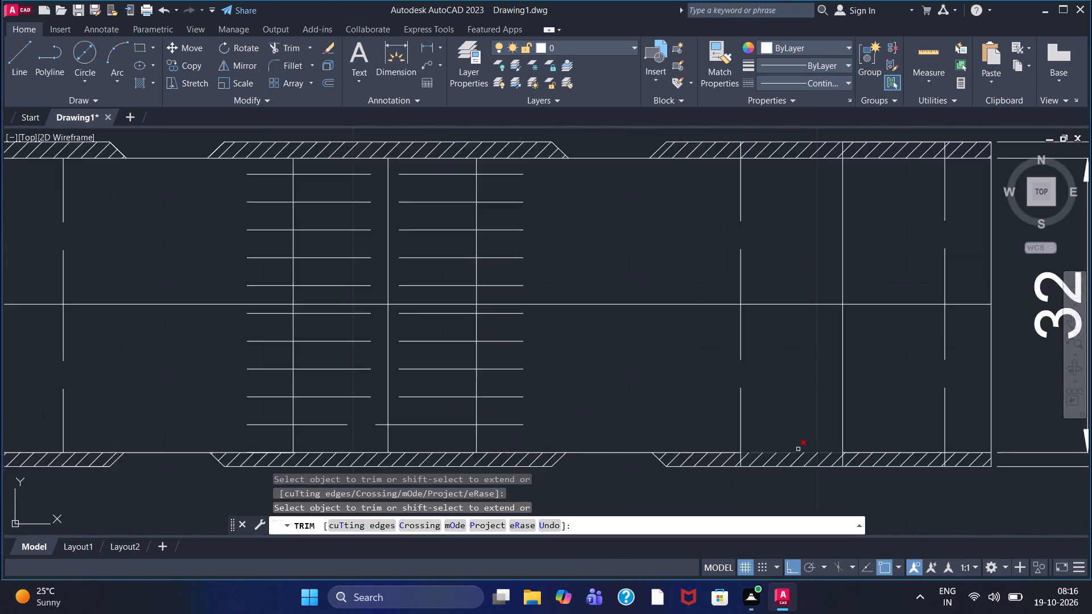
{"action": "scroll", "coordinate": [795, 448], "scroll_direction": "up", "scroll_amount": 1}
{"action": "left_click", "coordinate": [650, 470]}
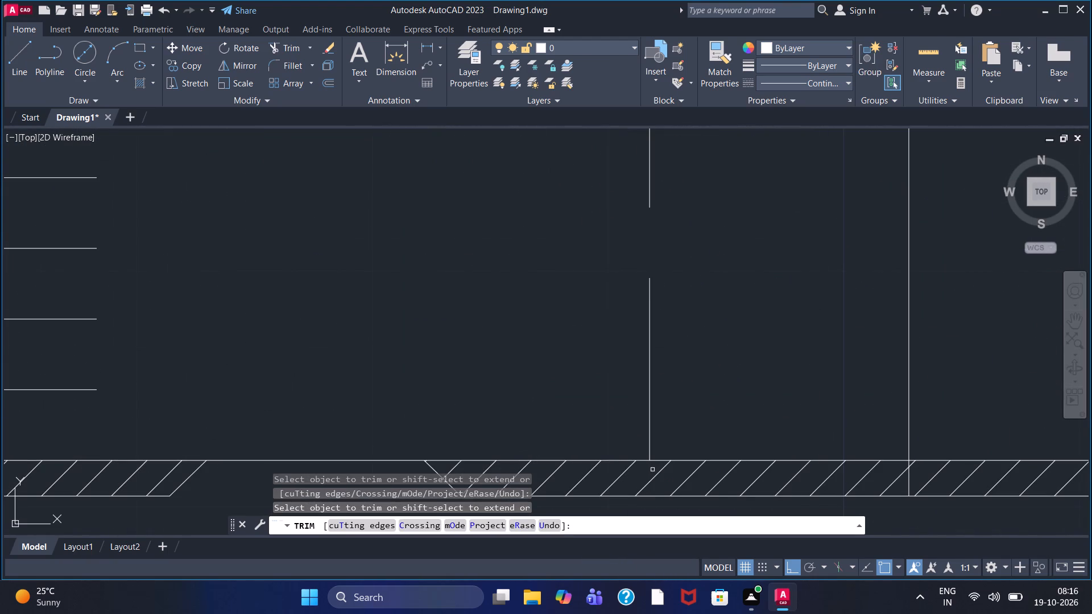
{"action": "left_click", "coordinate": [909, 485]}
{"action": "scroll", "coordinate": [949, 491], "scroll_direction": "down", "scroll_amount": 2}
{"action": "scroll", "coordinate": [1056, 491], "scroll_direction": "up", "scroll_amount": 3}
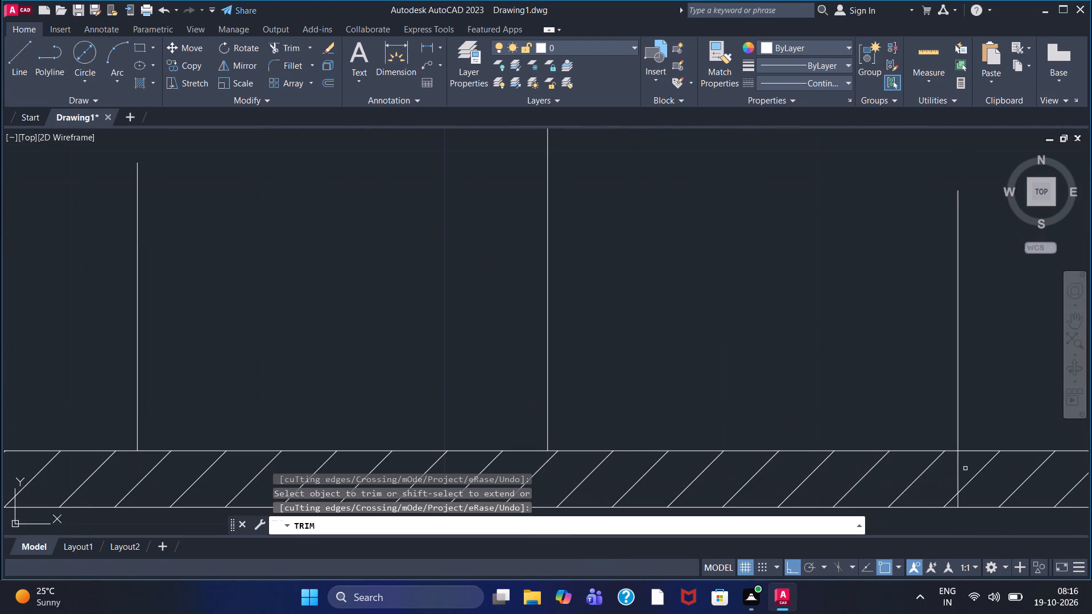
{"action": "left_click", "coordinate": [959, 462]}
Examine the trimmed notched view and the overall layout of all the dimensioned part views.
{"action": "scroll", "coordinate": [959, 462], "scroll_direction": "down", "scroll_amount": 2}
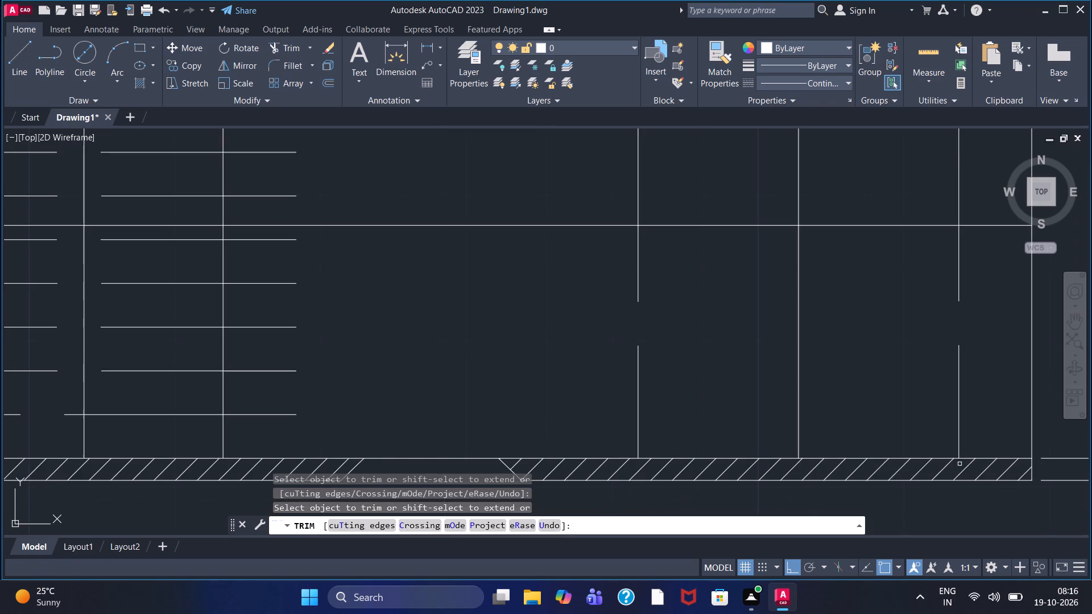
{"action": "scroll", "coordinate": [959, 464], "scroll_direction": "down", "scroll_amount": 2}
{"action": "scroll", "coordinate": [803, 477], "scroll_direction": "down", "scroll_amount": 1}
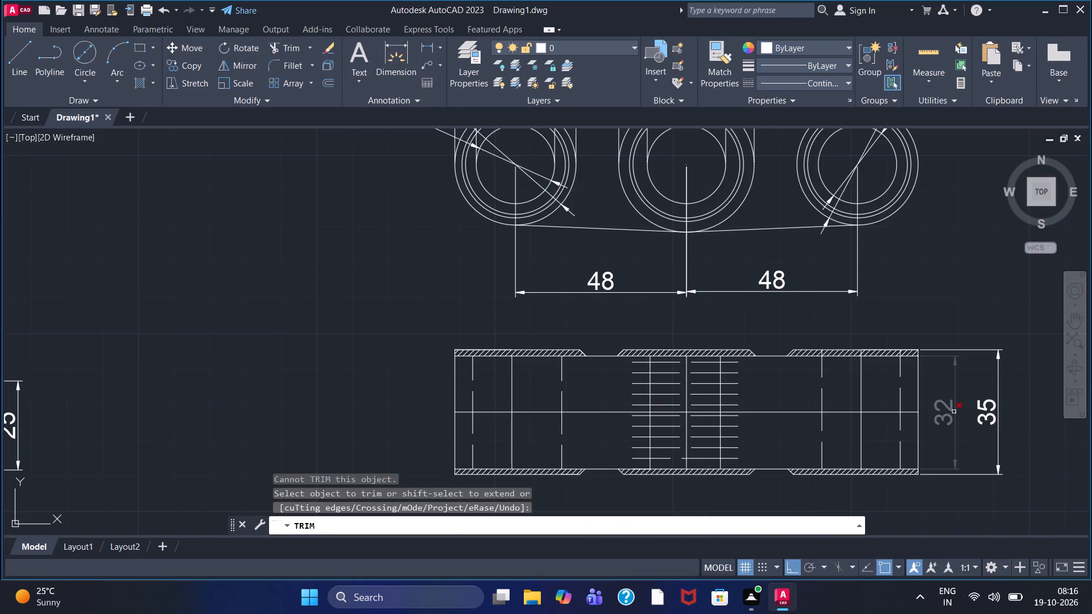
{"action": "scroll", "coordinate": [944, 399], "scroll_direction": "down", "scroll_amount": 3}
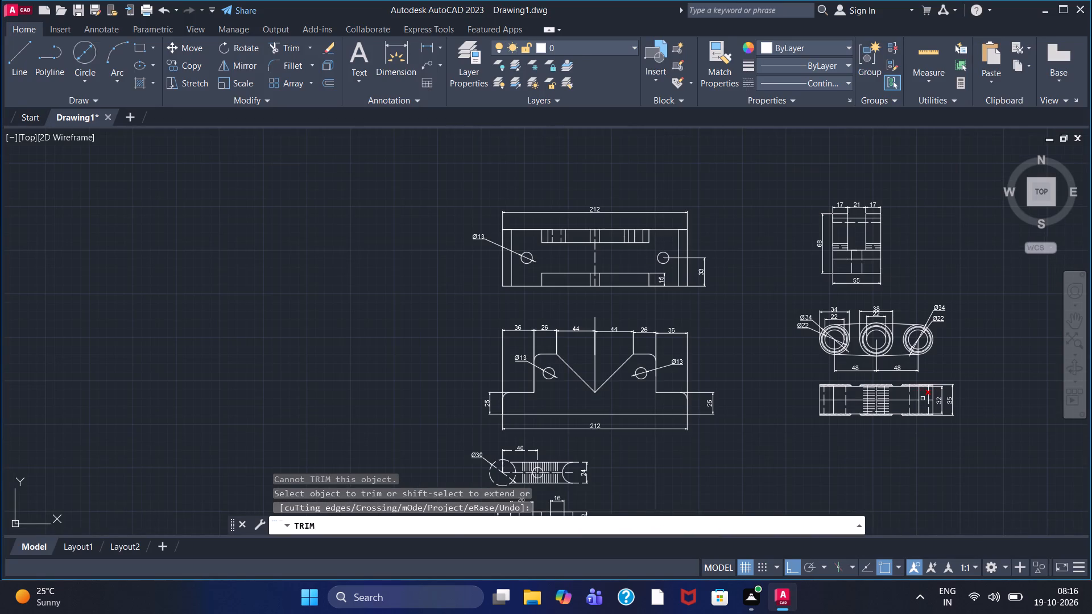
{"action": "middle_click_drag", "start_coordinate": [775, 422], "coordinate": [731, 384]}
{"action": "scroll", "coordinate": [731, 384], "scroll_direction": "down", "scroll_amount": 1}
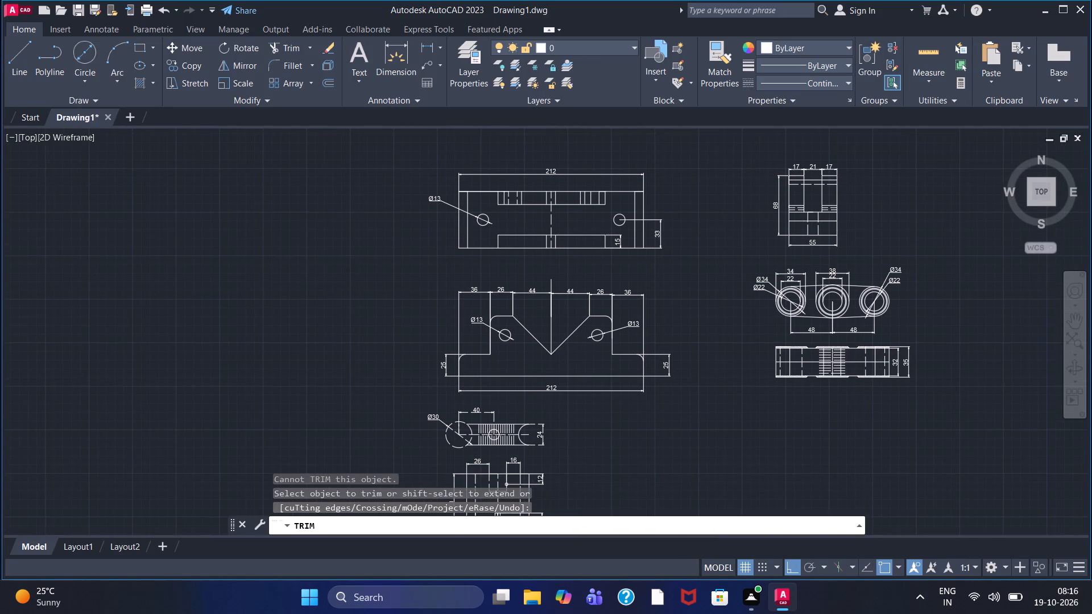
{"action": "scroll", "coordinate": [731, 384], "scroll_direction": "down", "scroll_amount": 1}
{"action": "scroll", "coordinate": [731, 384], "scroll_direction": "up", "scroll_amount": 1}
{"action": "middle_click_drag", "start_coordinate": [731, 384], "coordinate": [648, 335]}
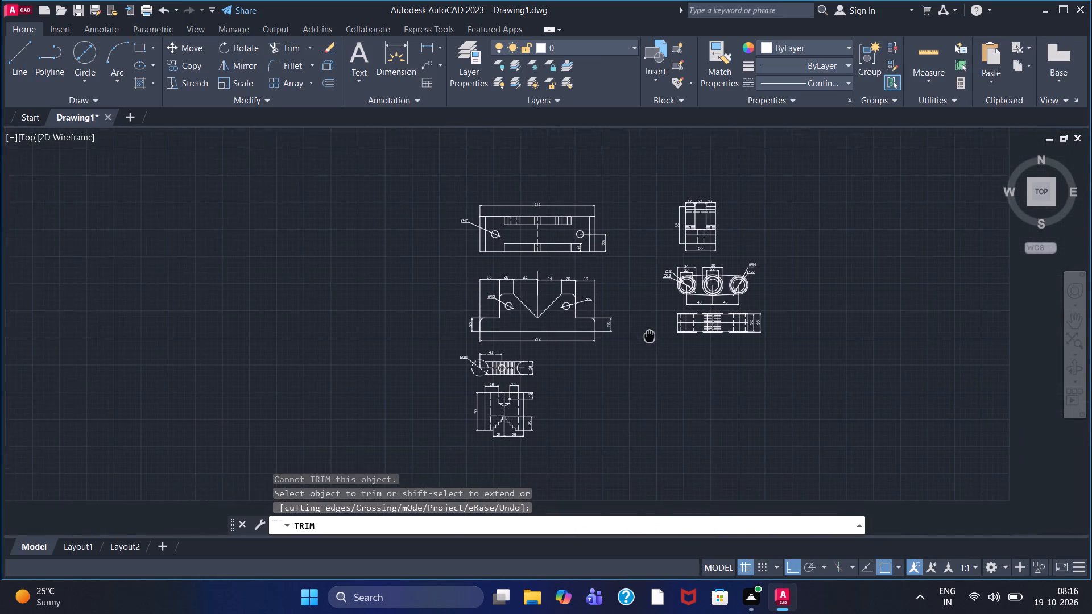
{"action": "middle_click_drag", "start_coordinate": [648, 335], "coordinate": [647, 334]}
{"action": "scroll", "coordinate": [647, 334], "scroll_direction": "up", "scroll_amount": 1}
{"action": "scroll", "coordinate": [647, 334], "scroll_direction": "down", "scroll_amount": 1}
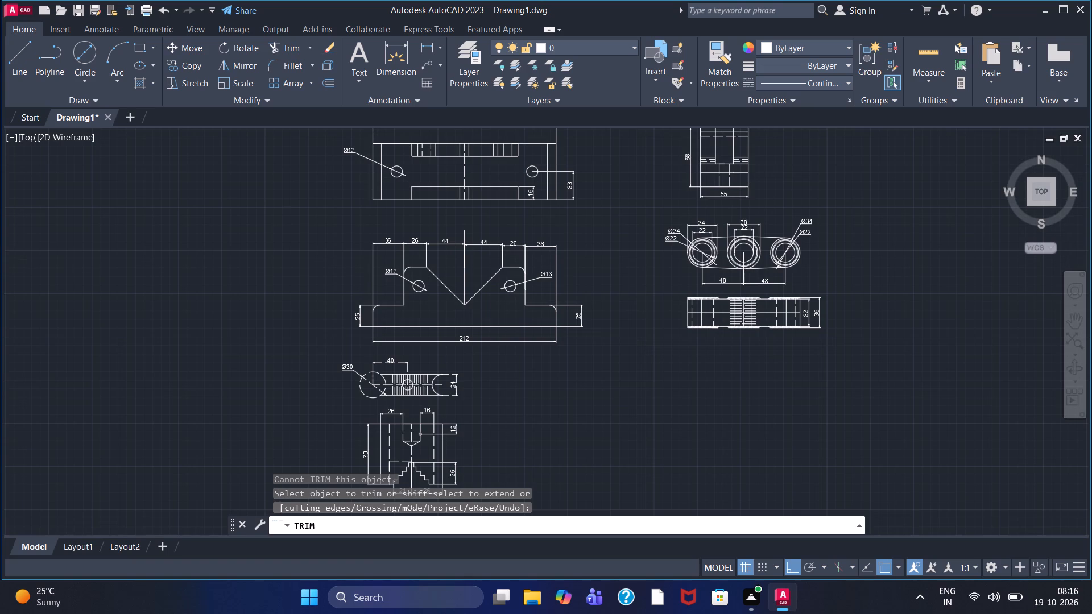
Save the drawing in the Documents folder as Pipe Vice.dwg.
{"action": "key", "text": "ctrl+s"}
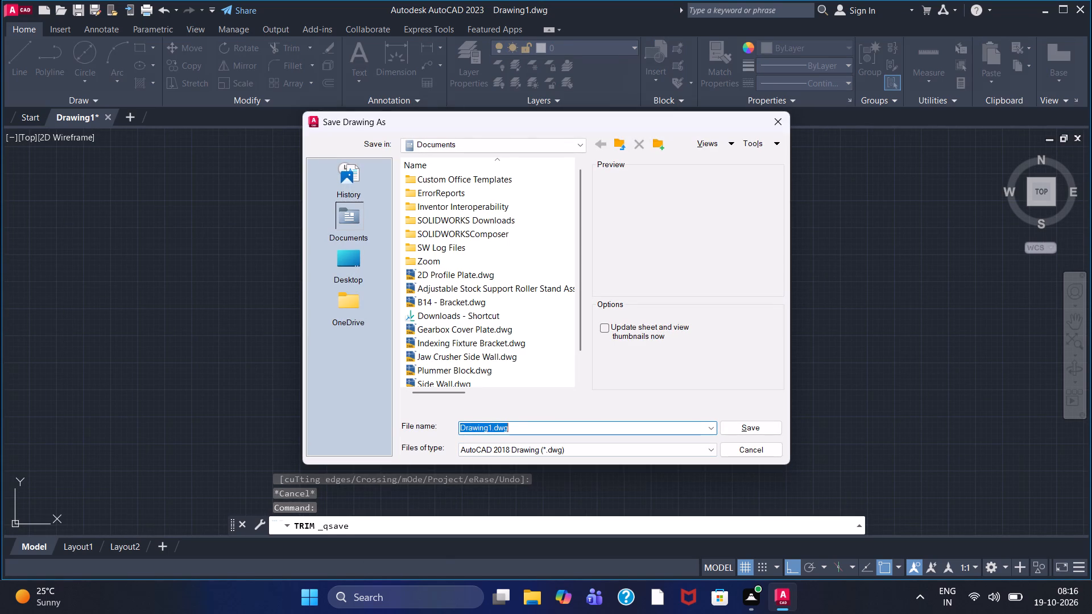
{"action": "left_click_drag", "start_coordinate": [493, 424], "coordinate": [421, 440]}
{"action": "key", "text": "BackSpace"}
{"action": "key", "text": "ctrl+v"}
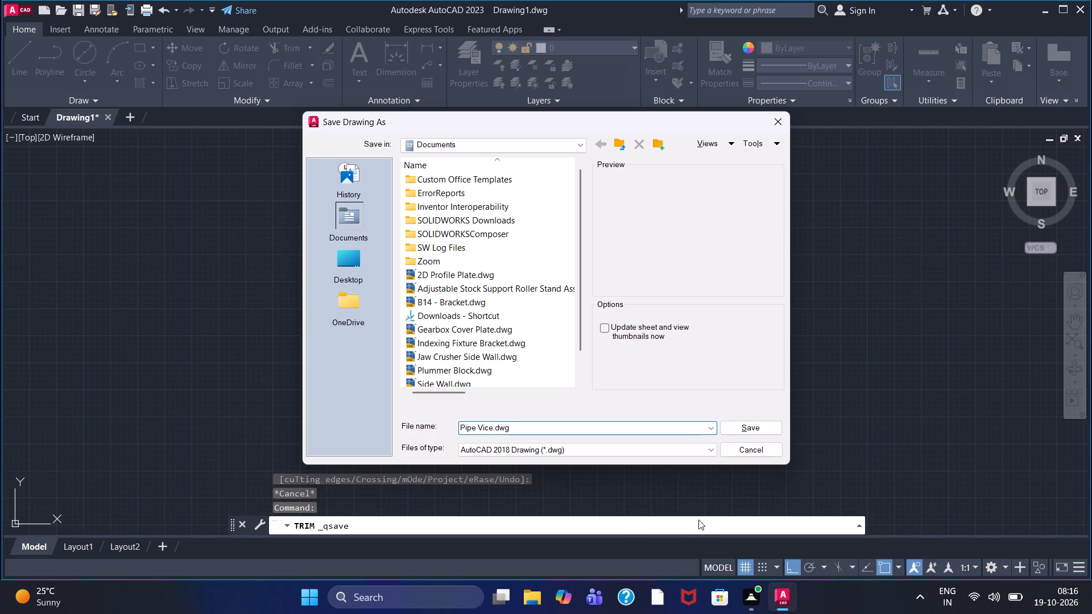
{"action": "left_click", "coordinate": [742, 430]}
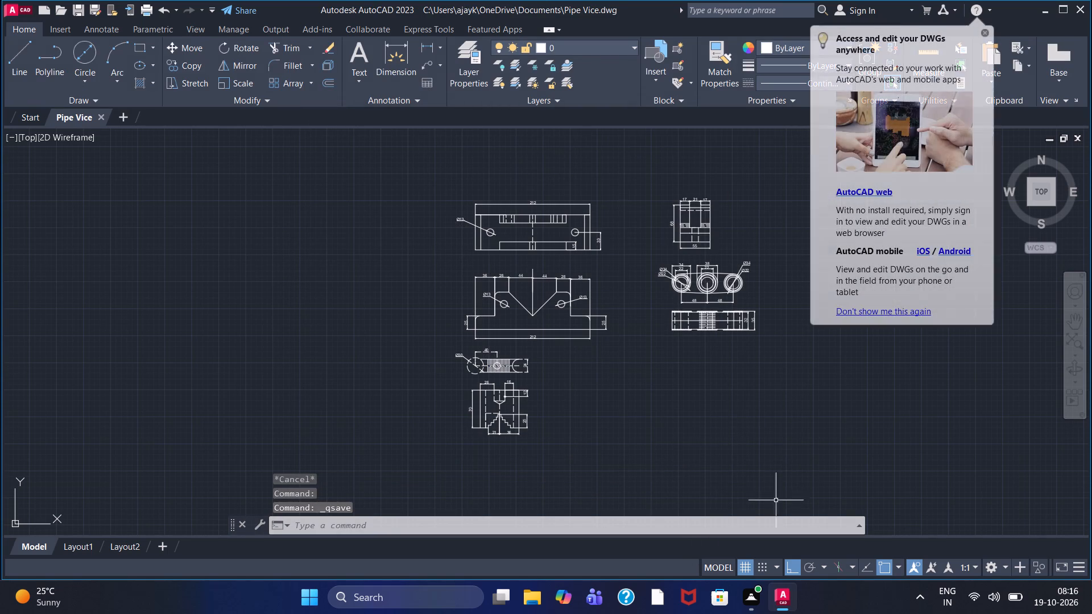